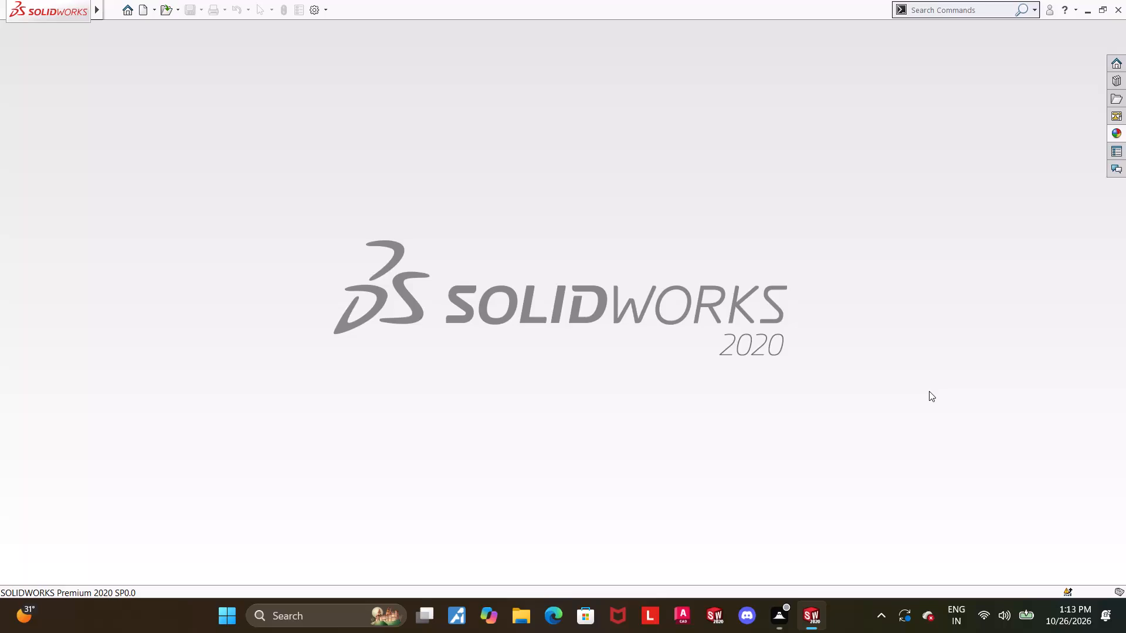
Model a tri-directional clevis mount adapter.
Create a new part document and start a sketch on the Front Plane.
click(945, 387)
click(150, 11)
double_click(277, 276)
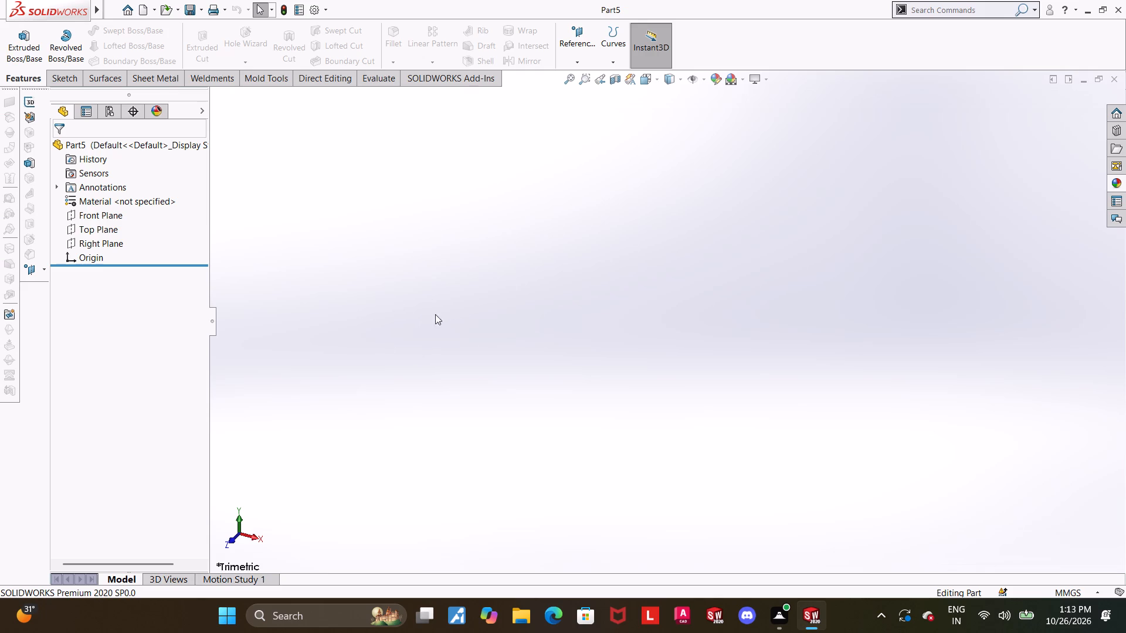
click(109, 213)
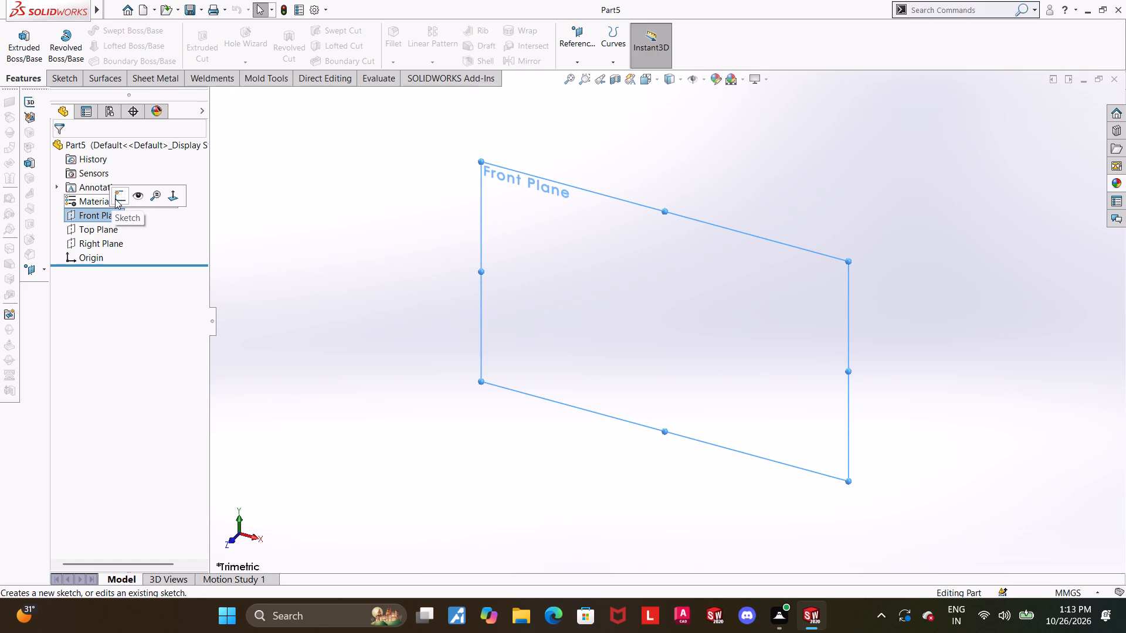
click(115, 199)
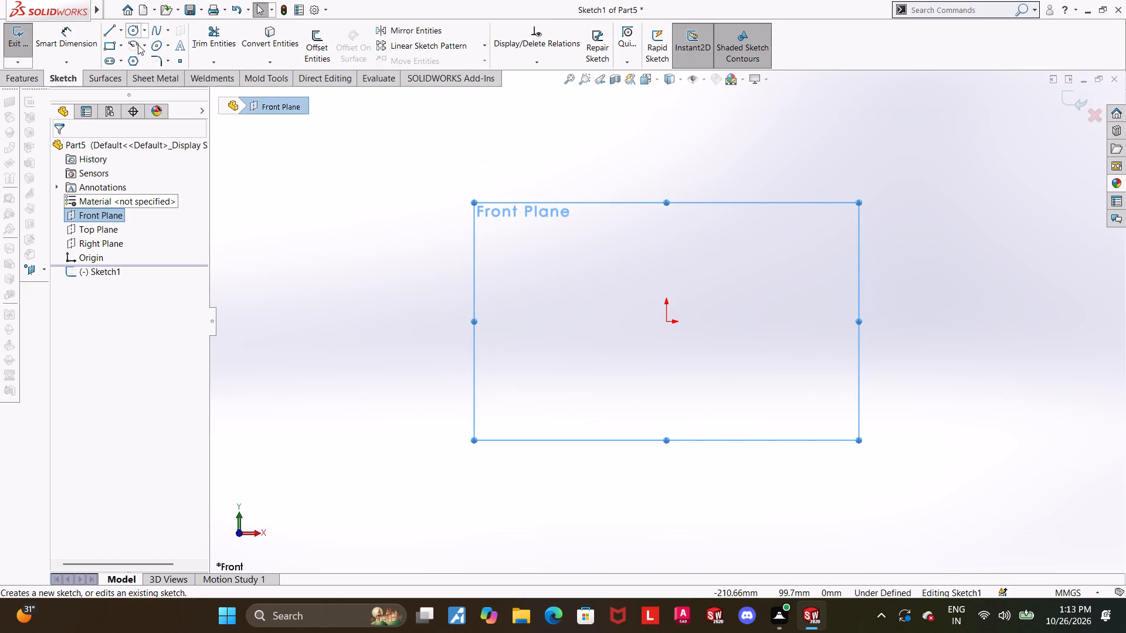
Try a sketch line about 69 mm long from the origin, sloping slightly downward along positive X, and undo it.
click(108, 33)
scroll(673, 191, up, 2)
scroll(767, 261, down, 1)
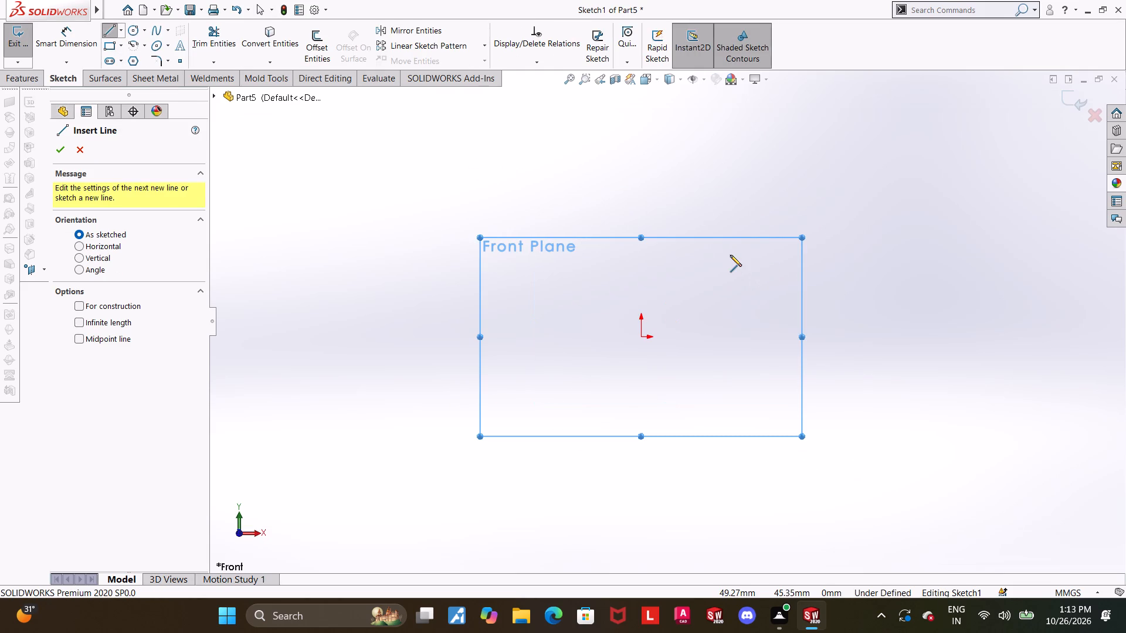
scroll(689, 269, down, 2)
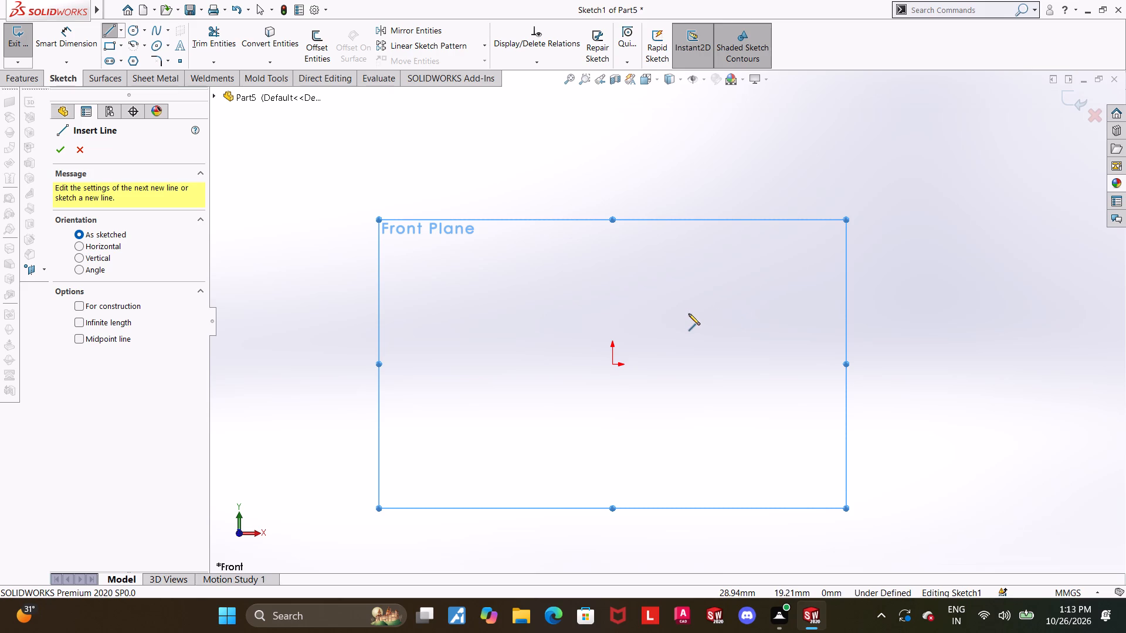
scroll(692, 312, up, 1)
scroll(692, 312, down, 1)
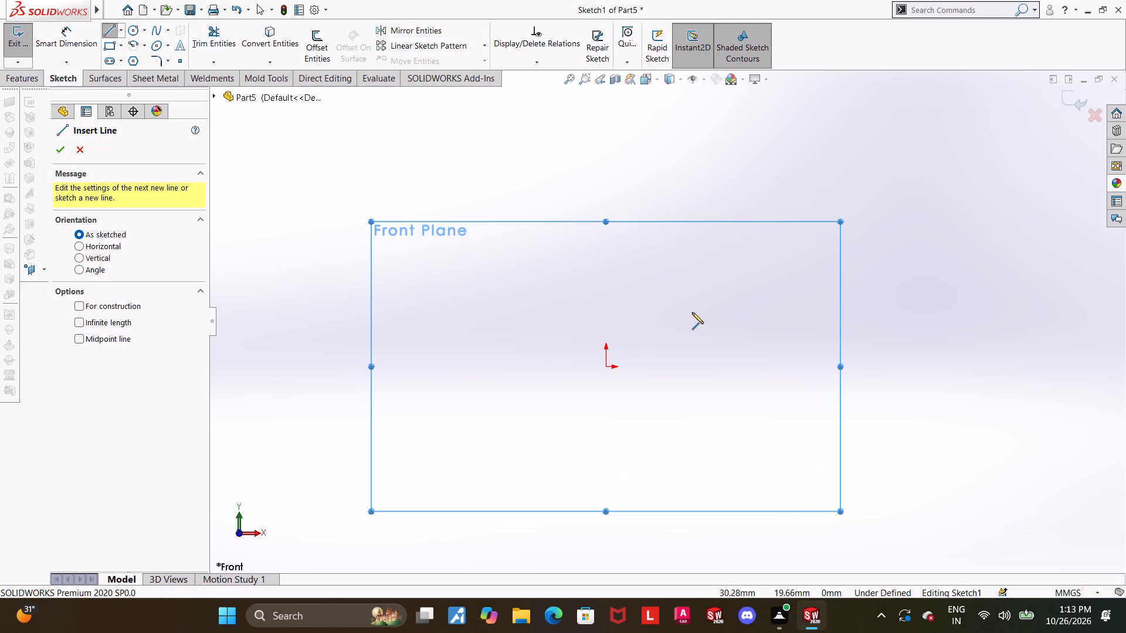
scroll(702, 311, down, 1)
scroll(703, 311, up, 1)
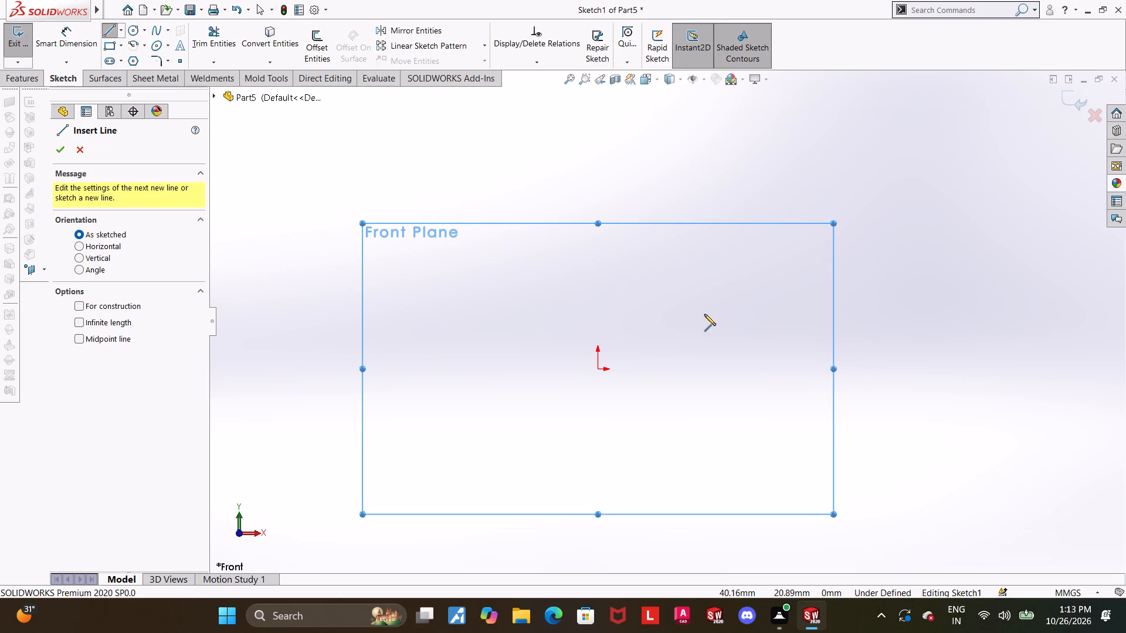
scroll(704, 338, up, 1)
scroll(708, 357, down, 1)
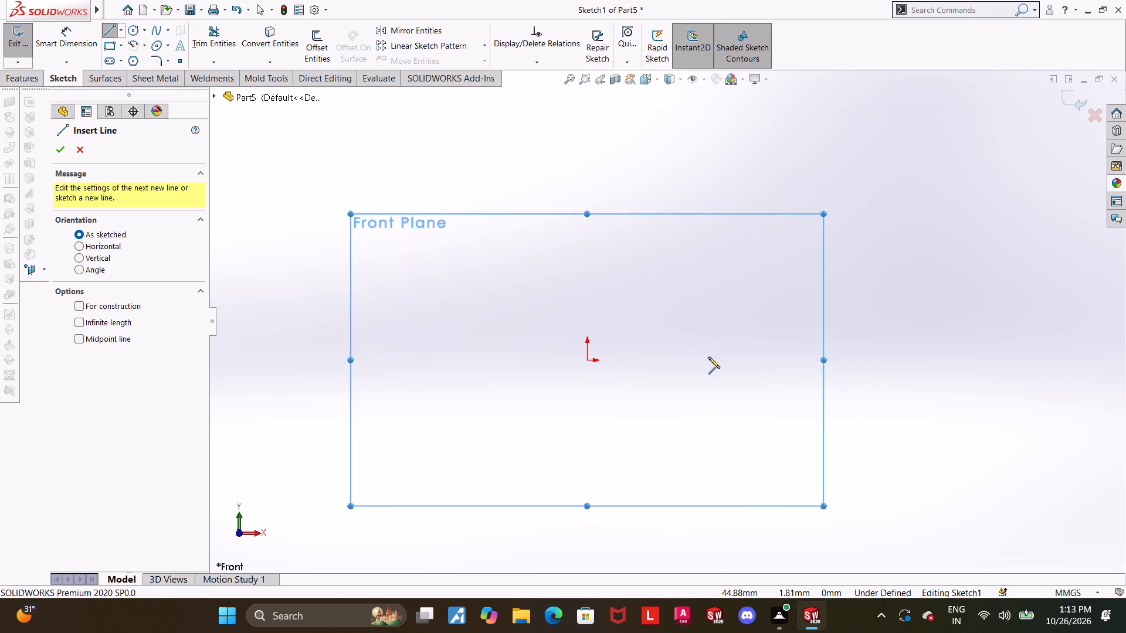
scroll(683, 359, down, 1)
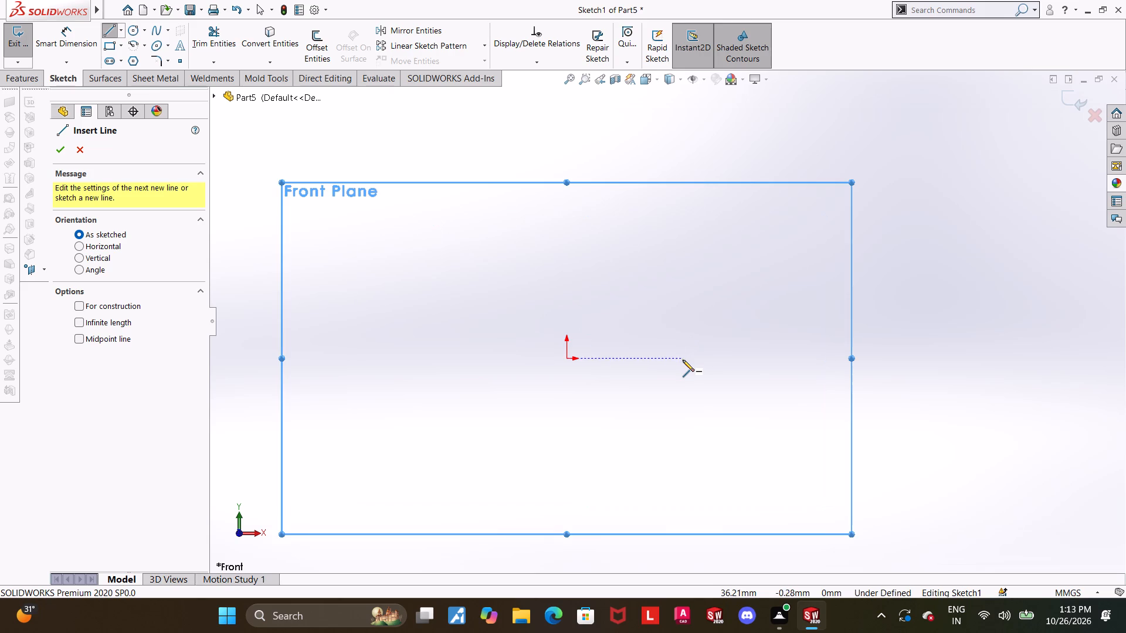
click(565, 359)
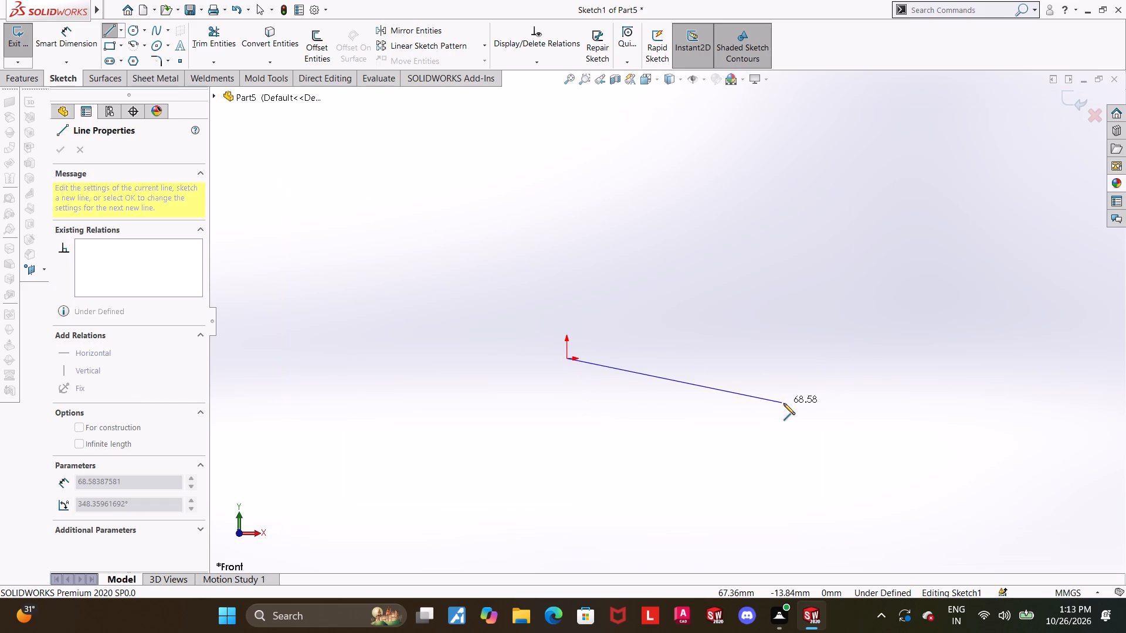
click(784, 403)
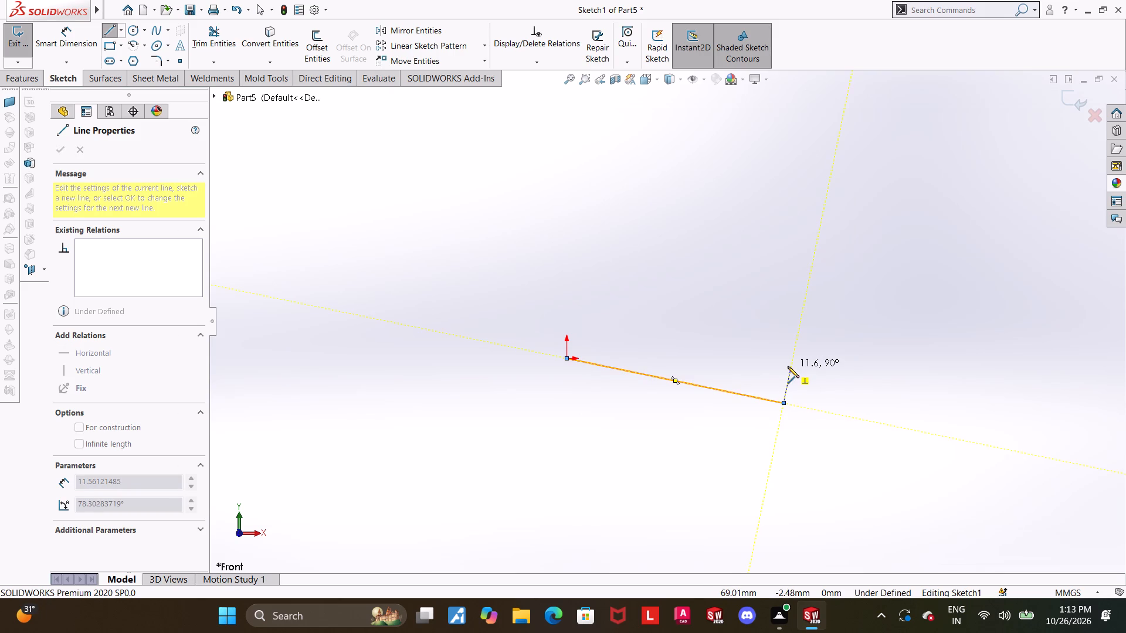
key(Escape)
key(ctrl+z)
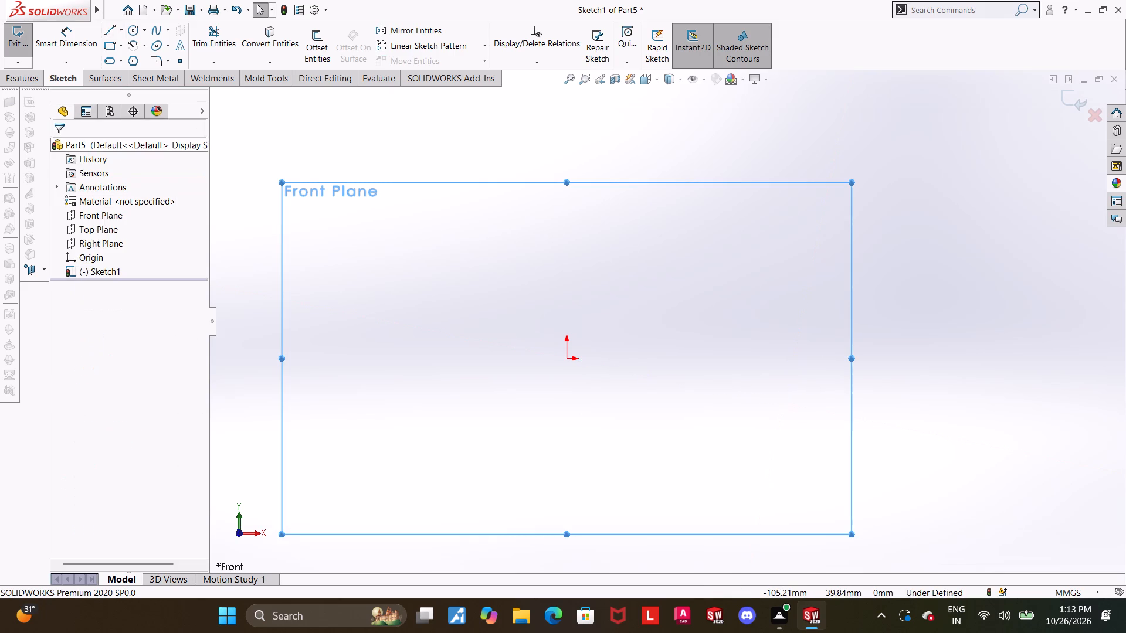
Sketch a sloped arm from the origin: a line about 85 mm down-left, a perpendicular end about 19 mm, and a parallel return about 79 mm.
click(111, 28)
scroll(544, 256, up, 2)
click(597, 347)
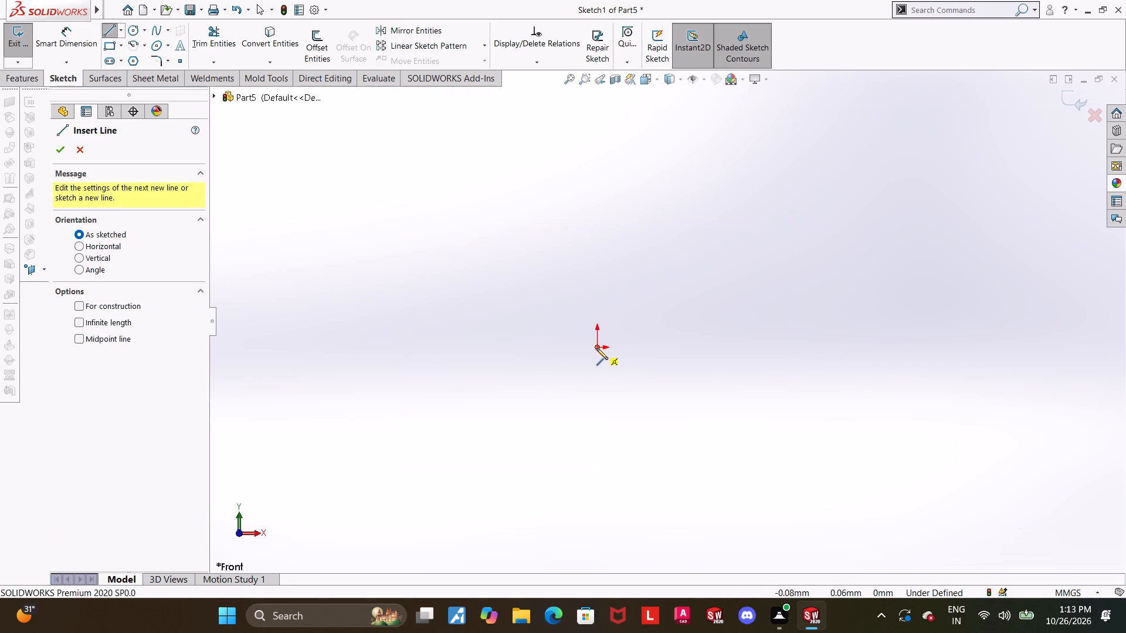
click(435, 444)
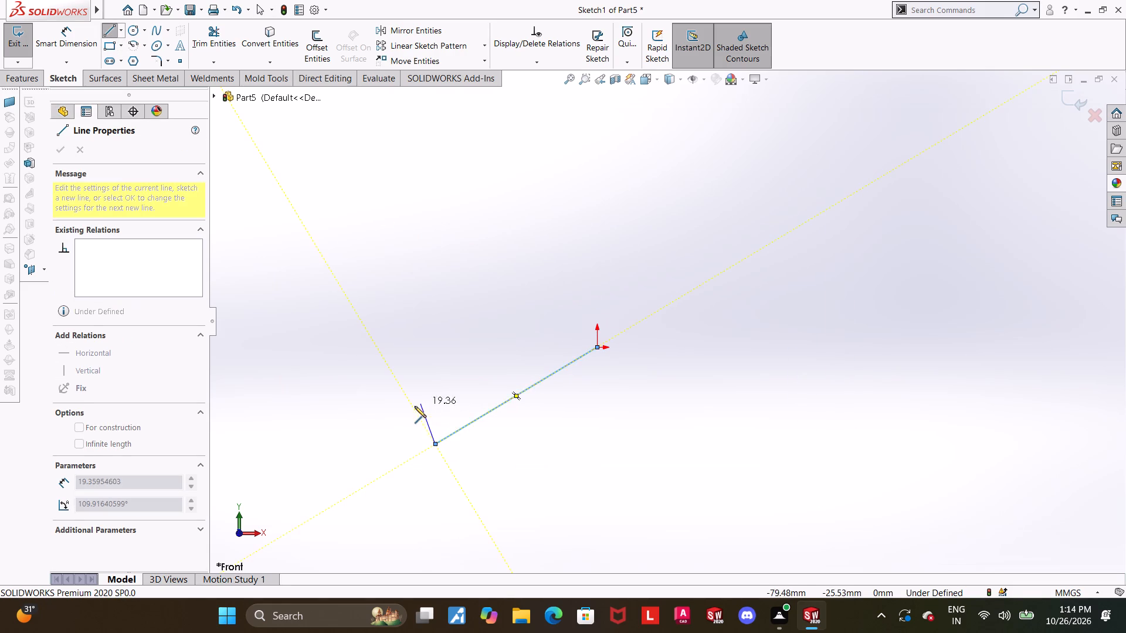
click(413, 407)
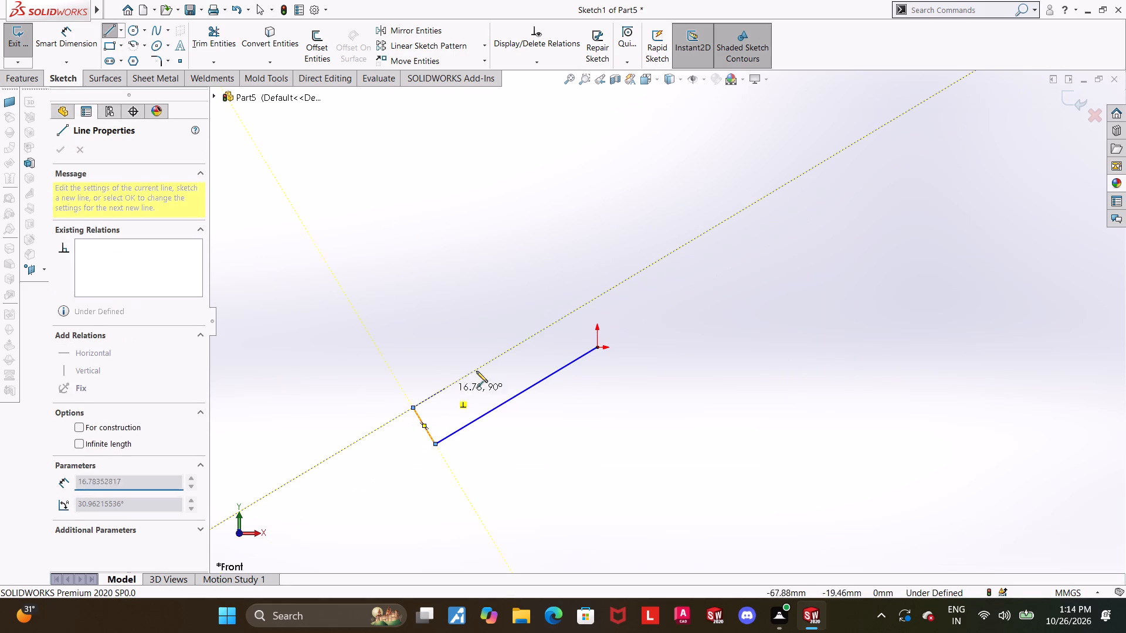
click(562, 316)
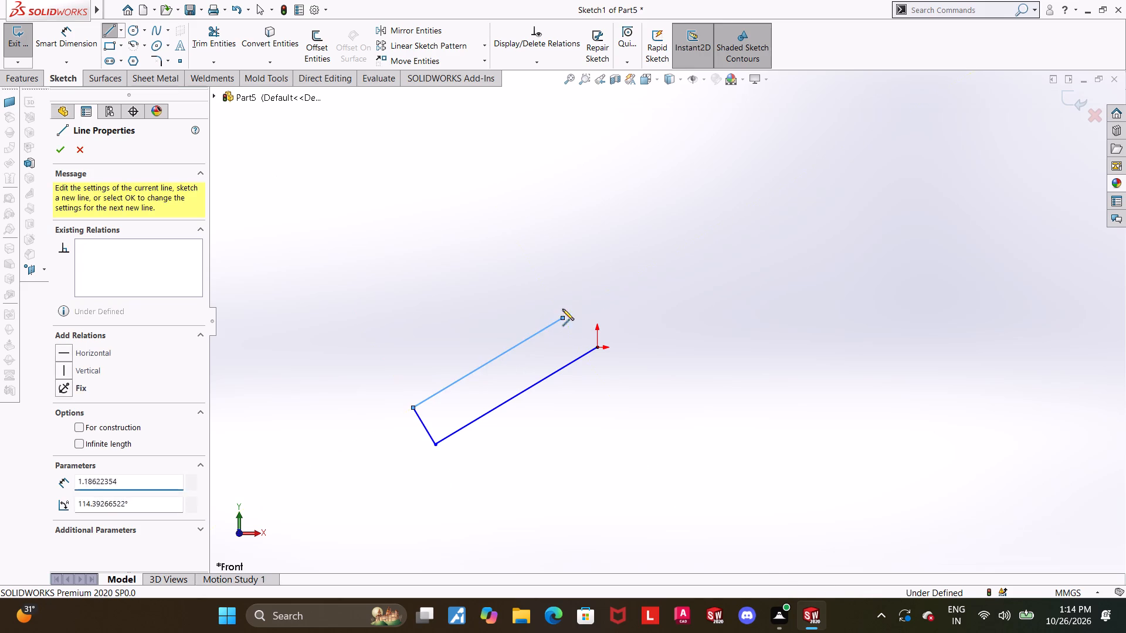
Continue the outline with a slightly tilted upright arm, having a short horizontal top edge and a parallel return edge about 44 mm long.
click(576, 185)
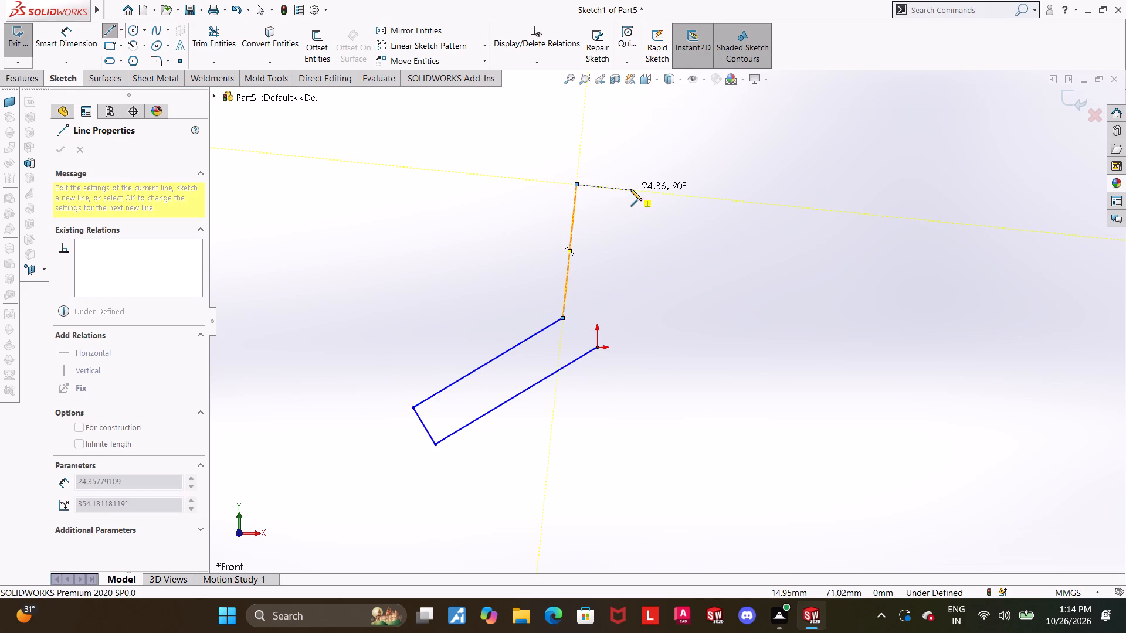
click(608, 188)
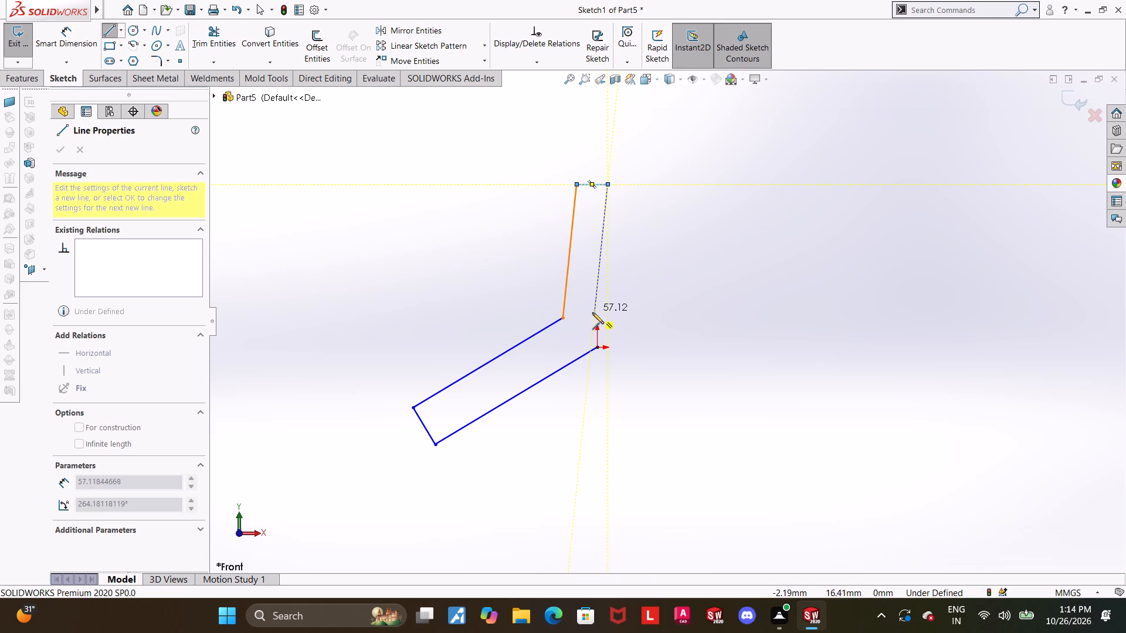
click(595, 282)
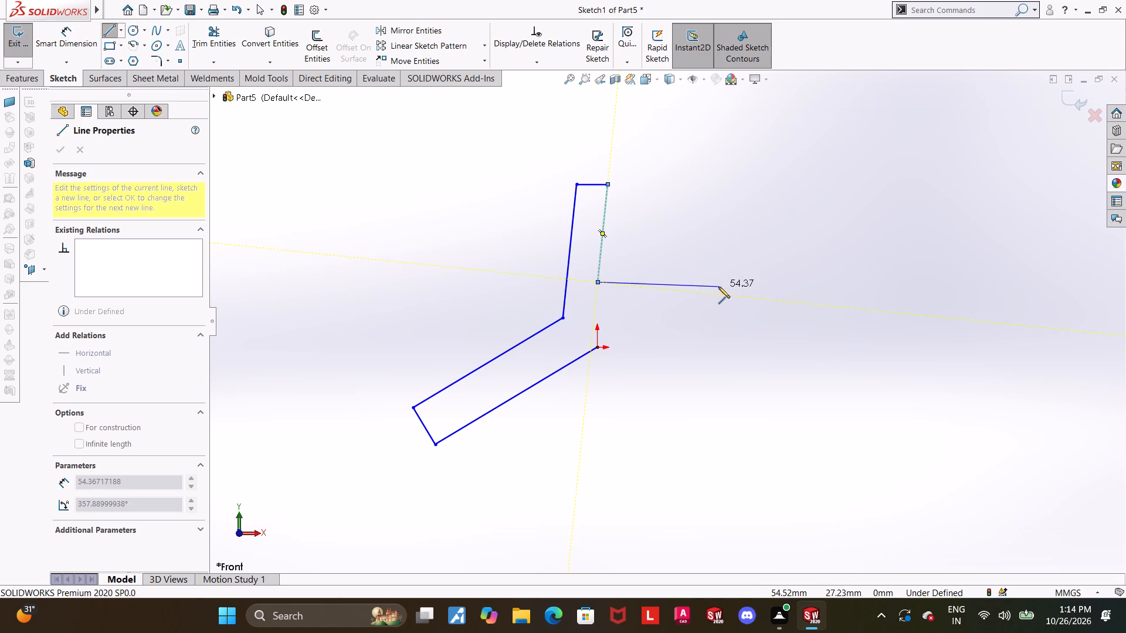
Close the outline at the origin with a right-hand arm about 54 mm long, notched by an open-ended slot about 47 mm deep and 8 mm high.
click(718, 286)
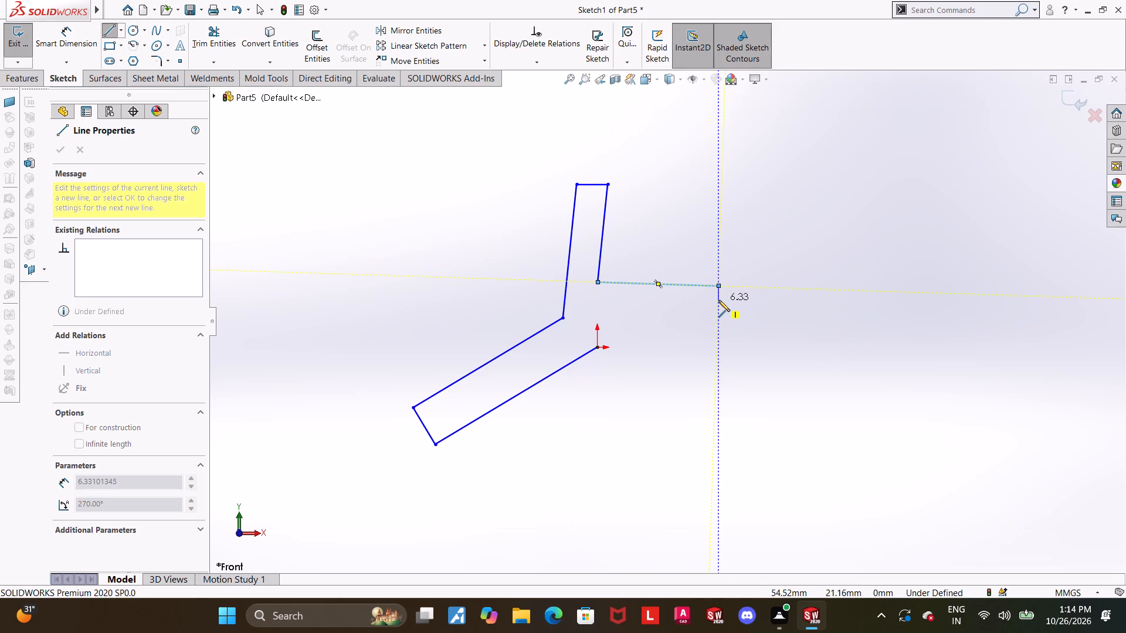
click(719, 301)
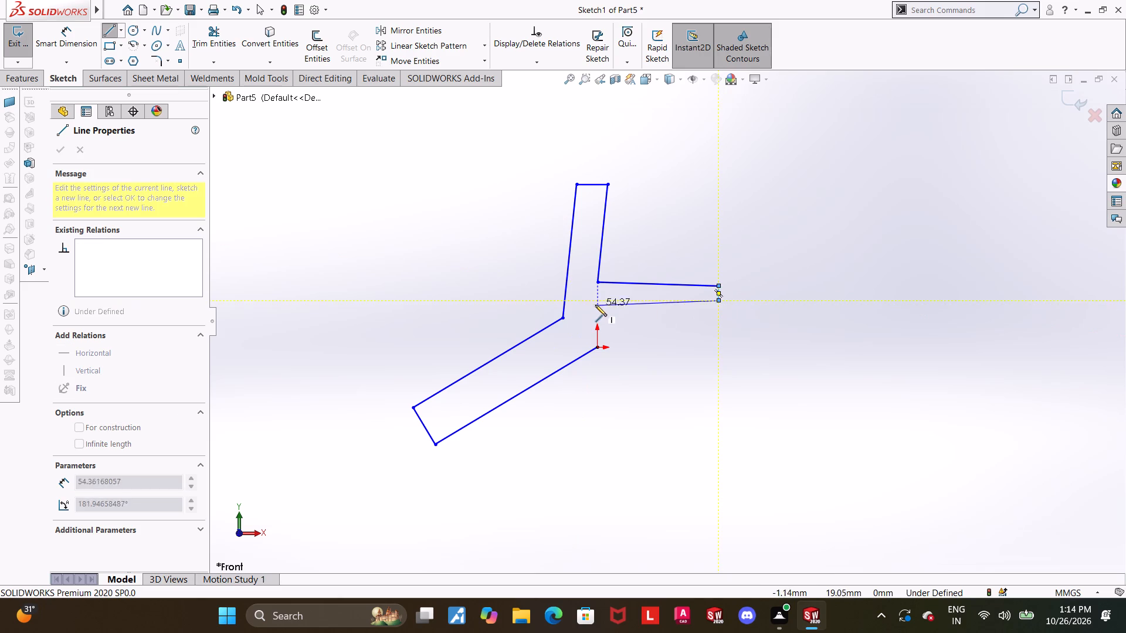
click(613, 302)
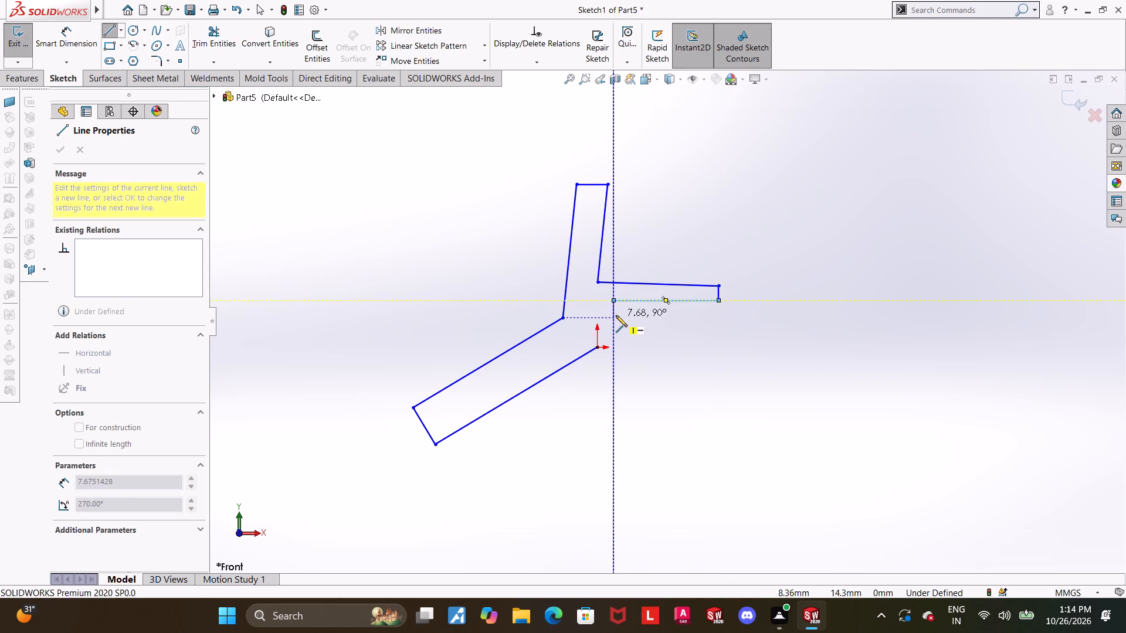
click(616, 315)
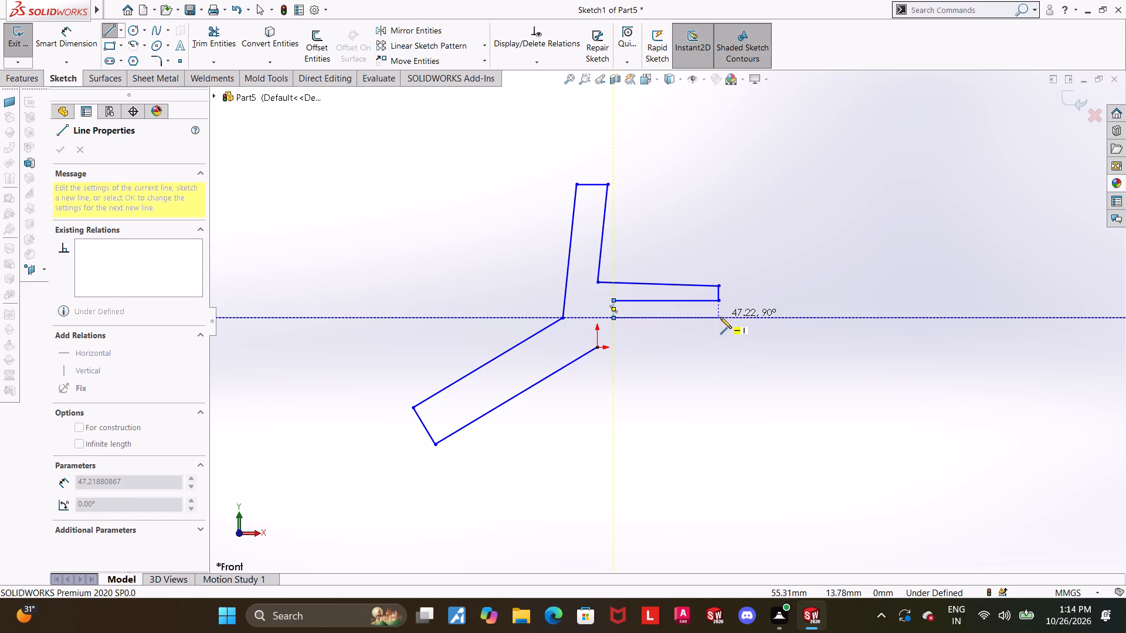
click(720, 318)
click(720, 346)
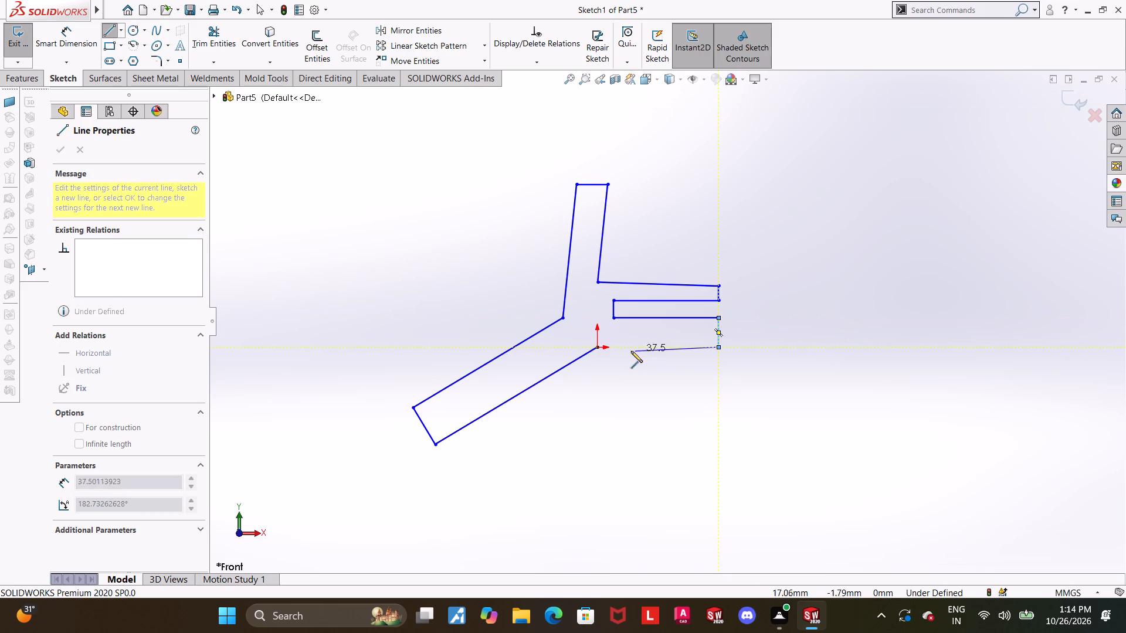
click(600, 349)
key(Escape)
key(Escape)
key(Escape)
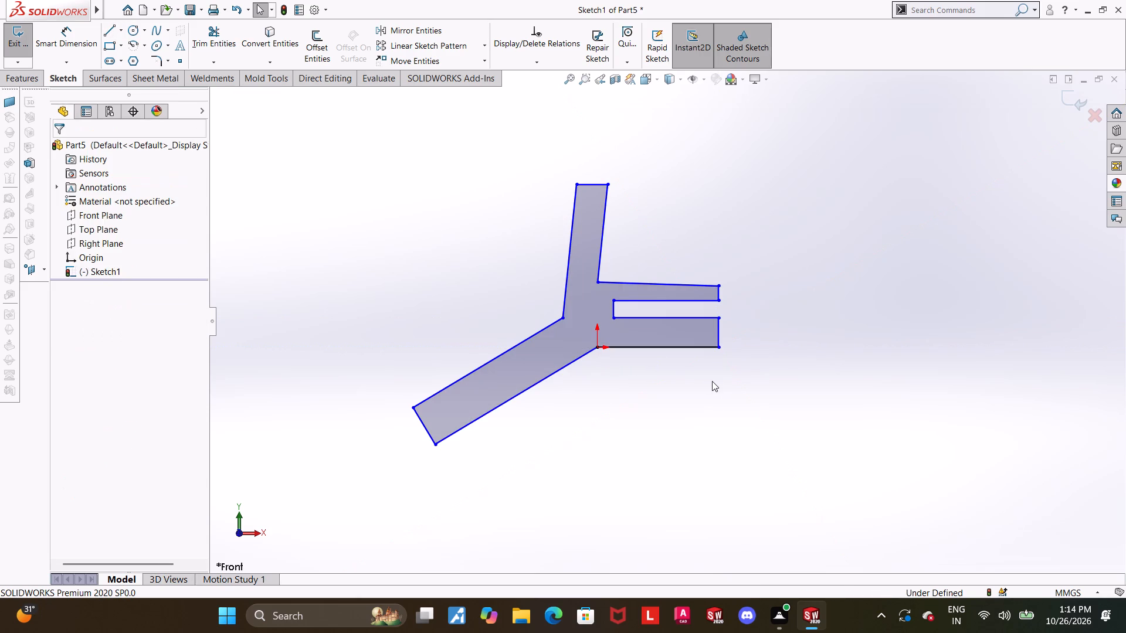
Dimension the upper long edge of the sloped arm to 9 mm.
scroll(712, 381, up, 1)
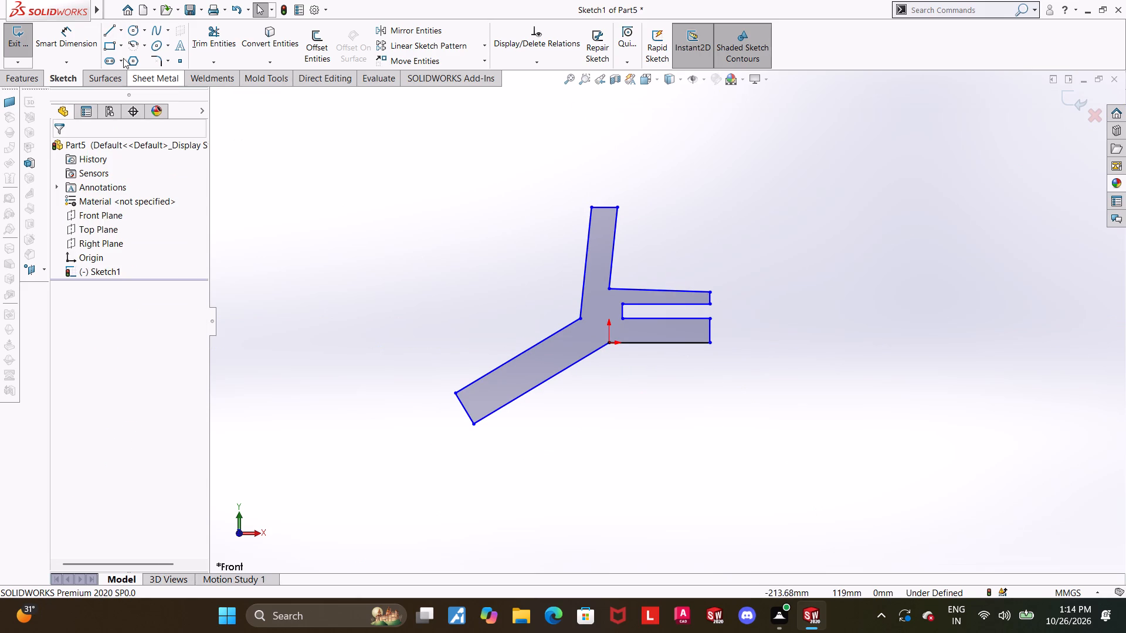
click(79, 38)
click(558, 324)
click(561, 329)
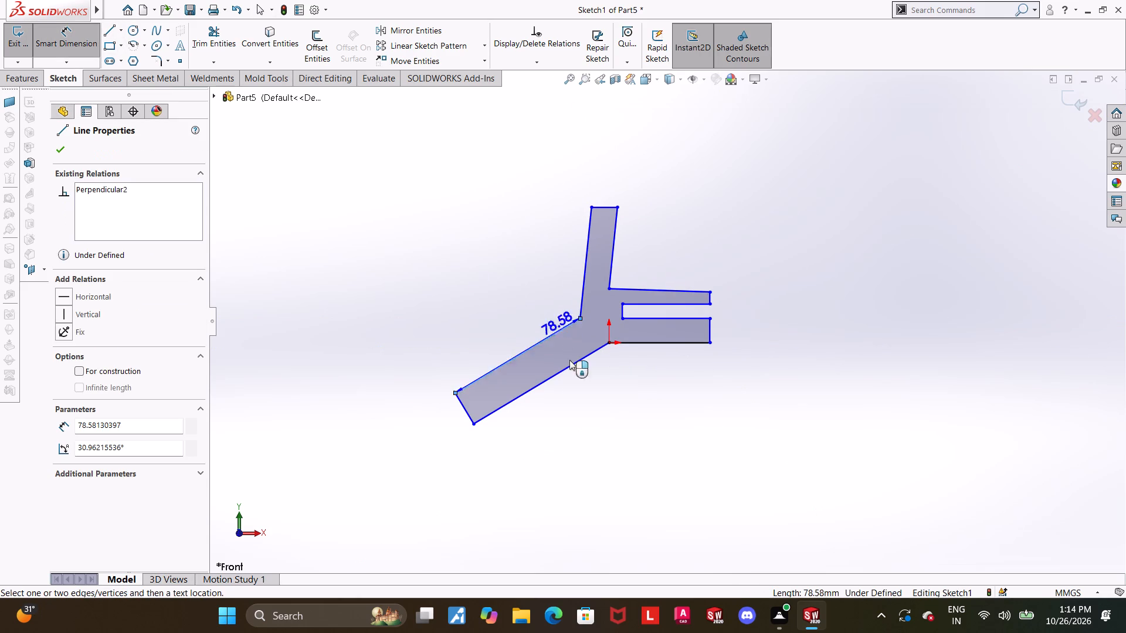
click(606, 426)
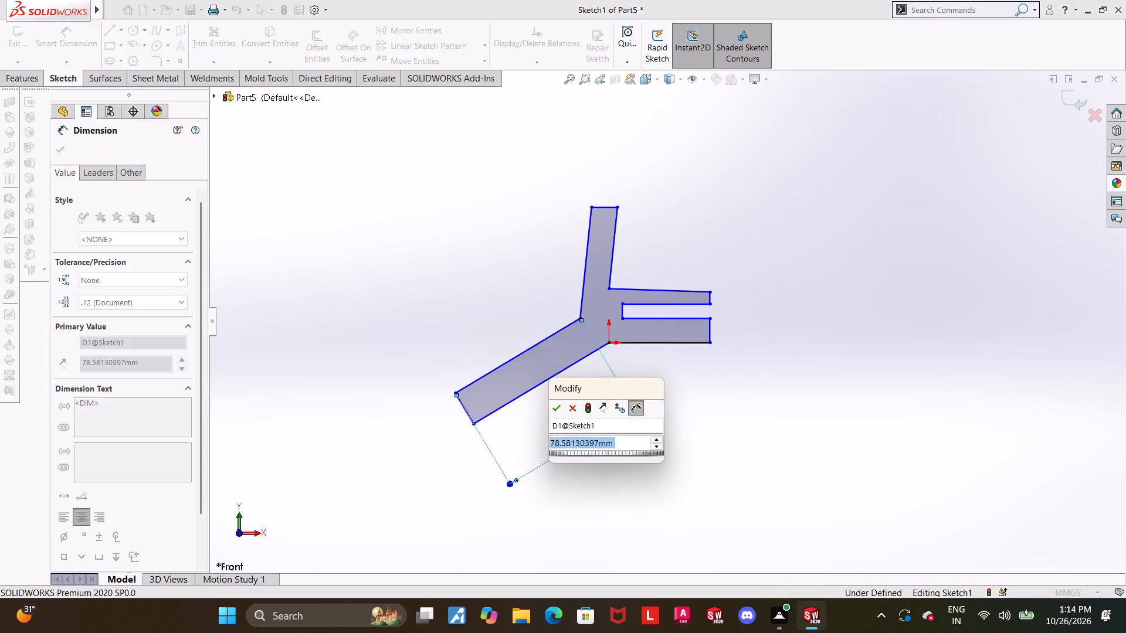
key(9)
key(Return)
key(Escape)
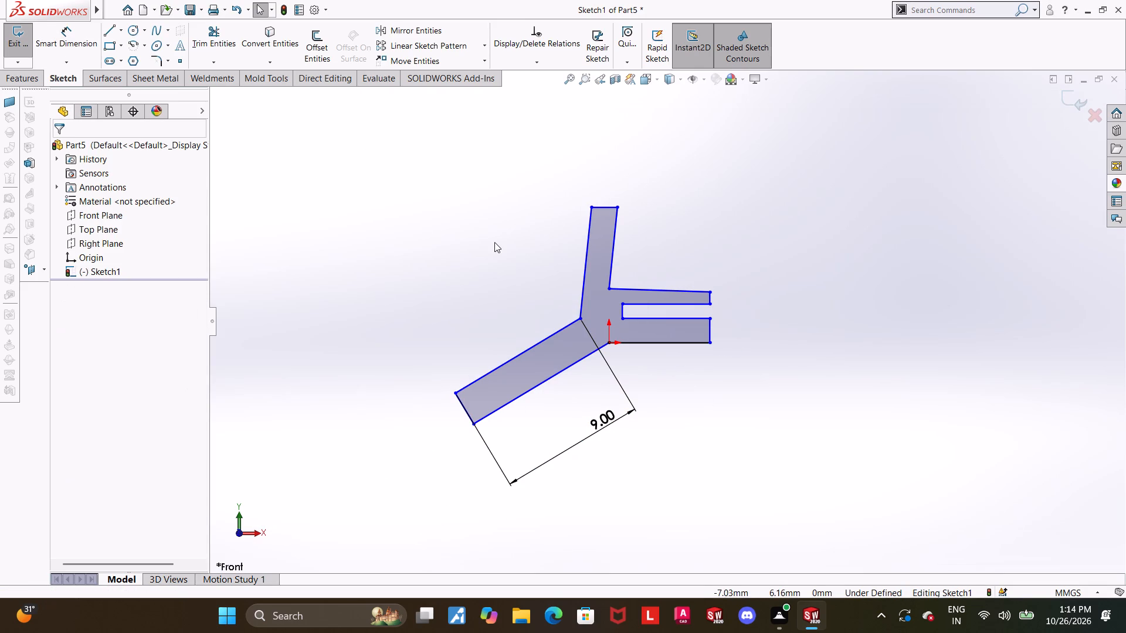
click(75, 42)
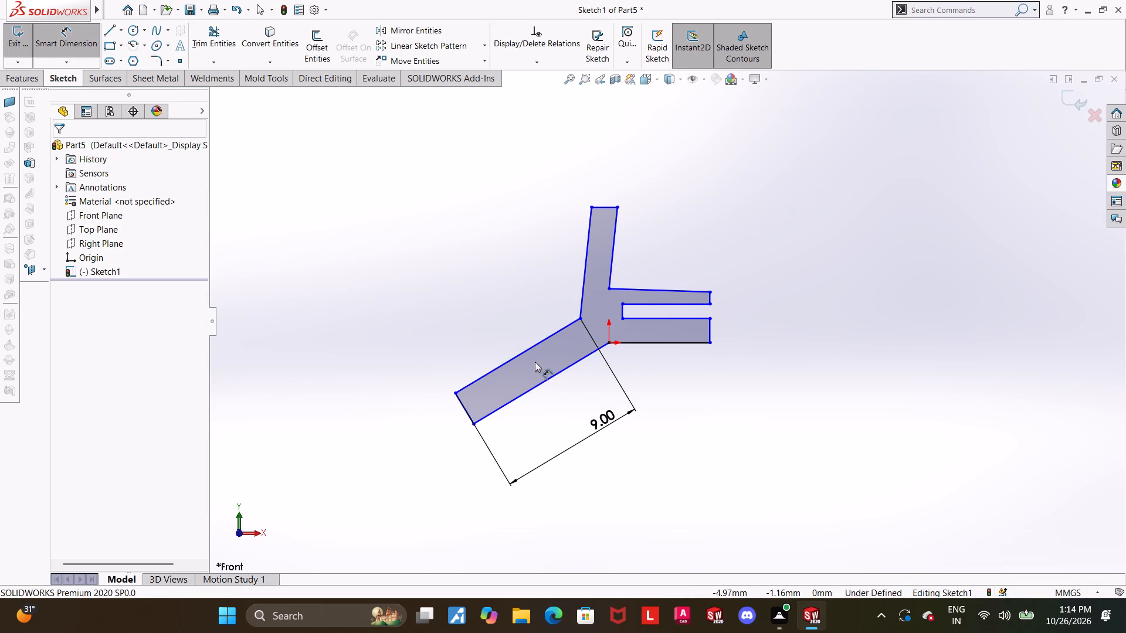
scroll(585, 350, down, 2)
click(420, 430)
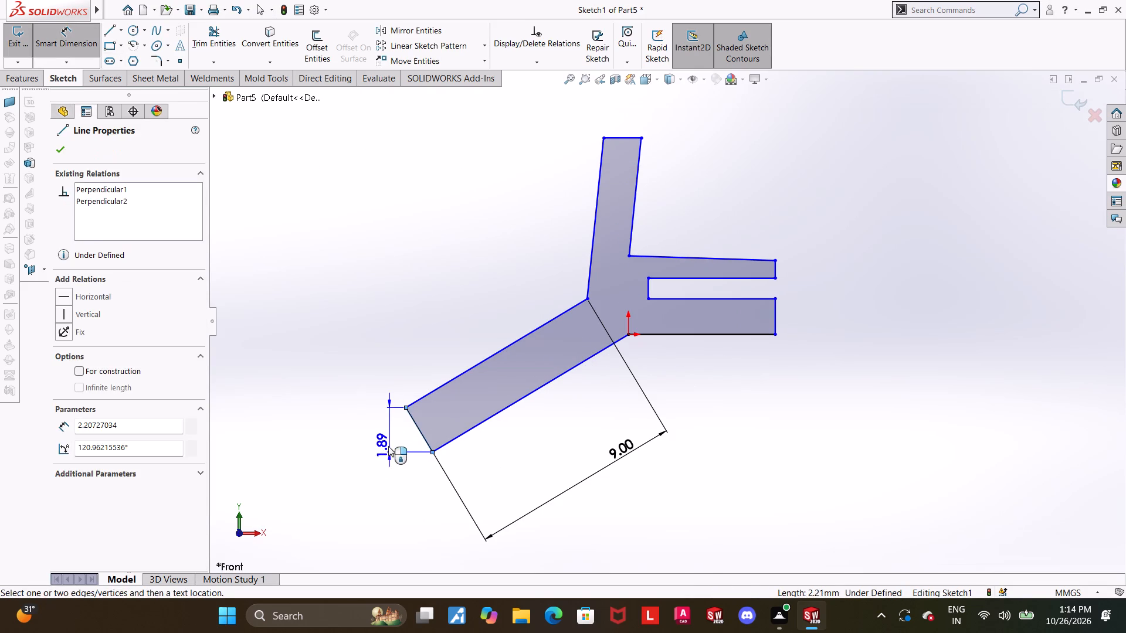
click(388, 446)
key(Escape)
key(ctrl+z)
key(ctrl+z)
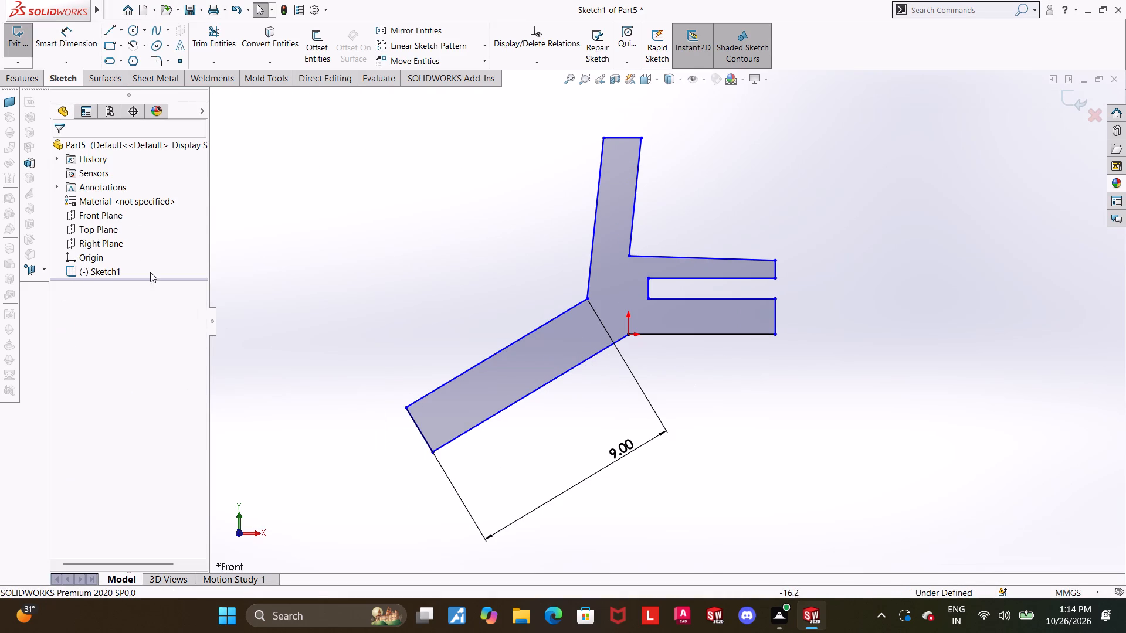
Dimension the short end edge of the sloped arm to 2 mm.
click(64, 30)
scroll(281, 222, up, 1)
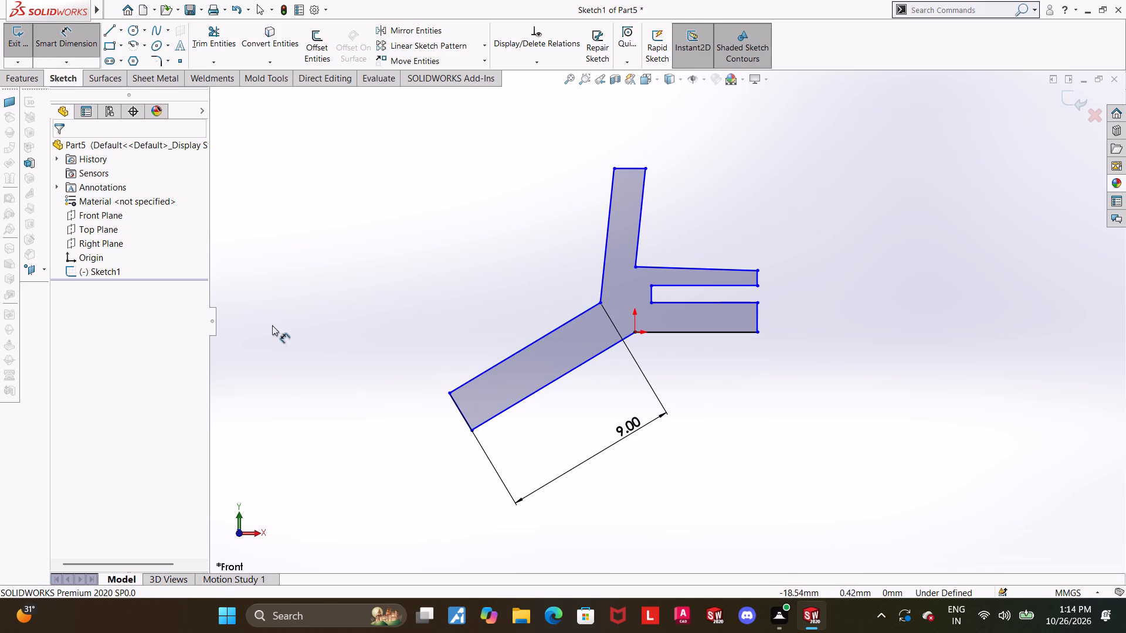
click(456, 409)
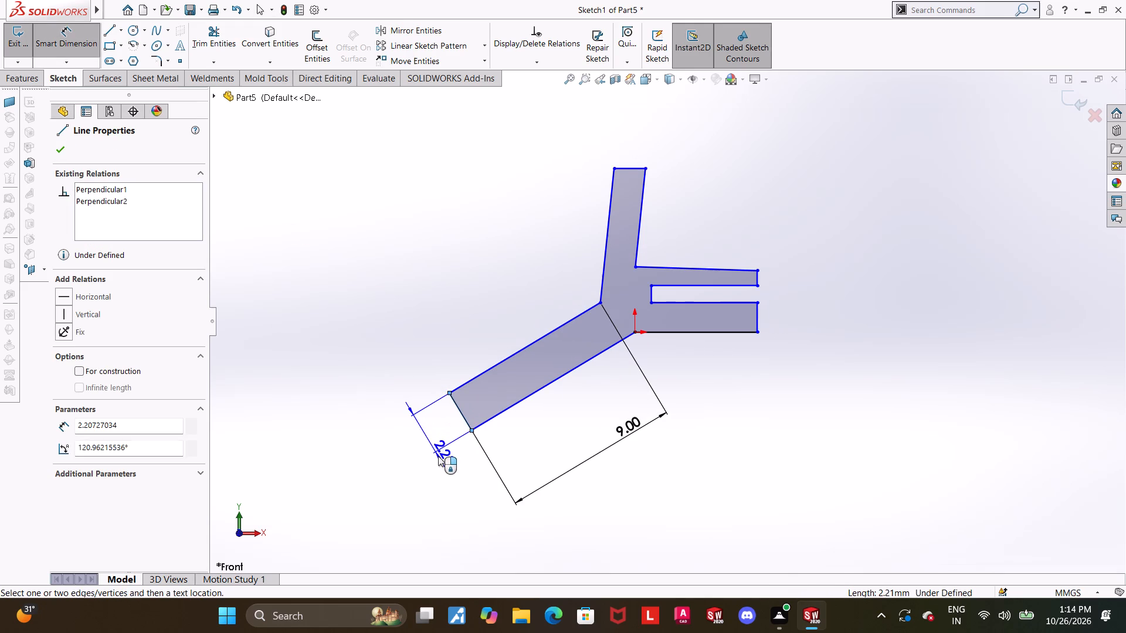
click(438, 456)
key(2)
key(Return)
key(Escape)
key(Escape)
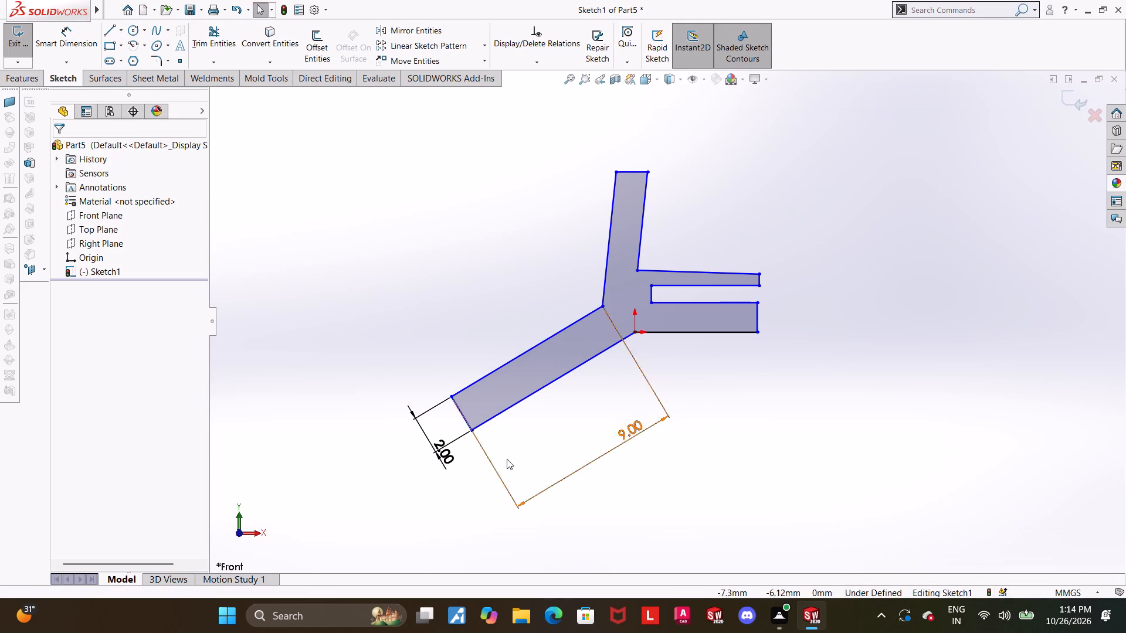
Dimension the vertical distance from the corner where the sloped and upright arms meet to the upright arm's top edge as 6 mm.
scroll(518, 475, up, 2)
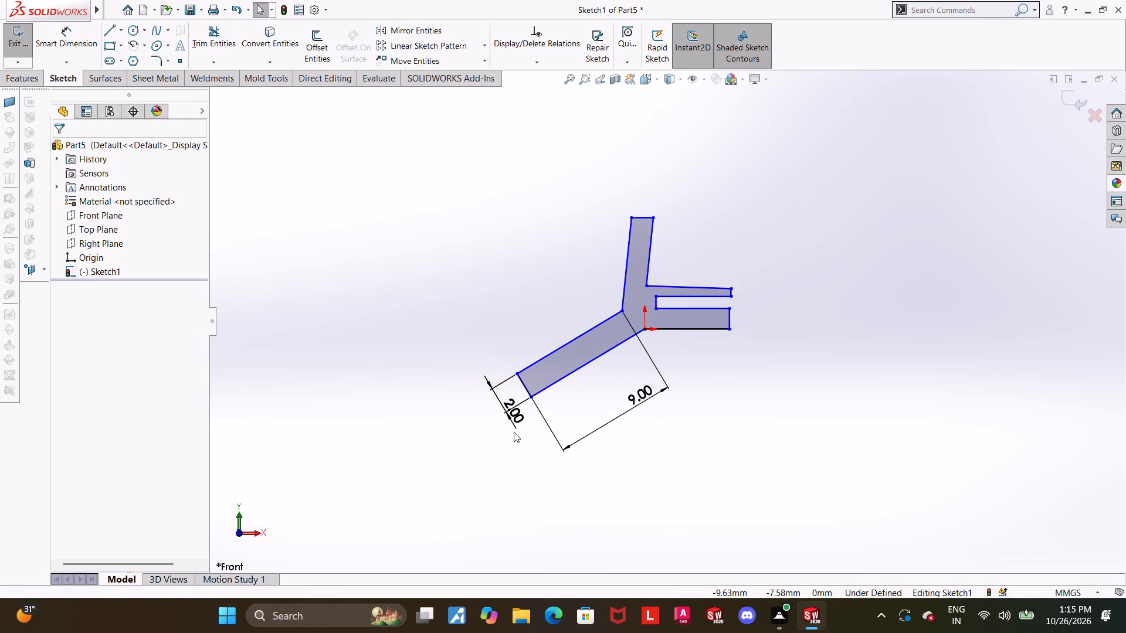
scroll(542, 376, up, 2)
scroll(744, 282, down, 3)
click(92, 43)
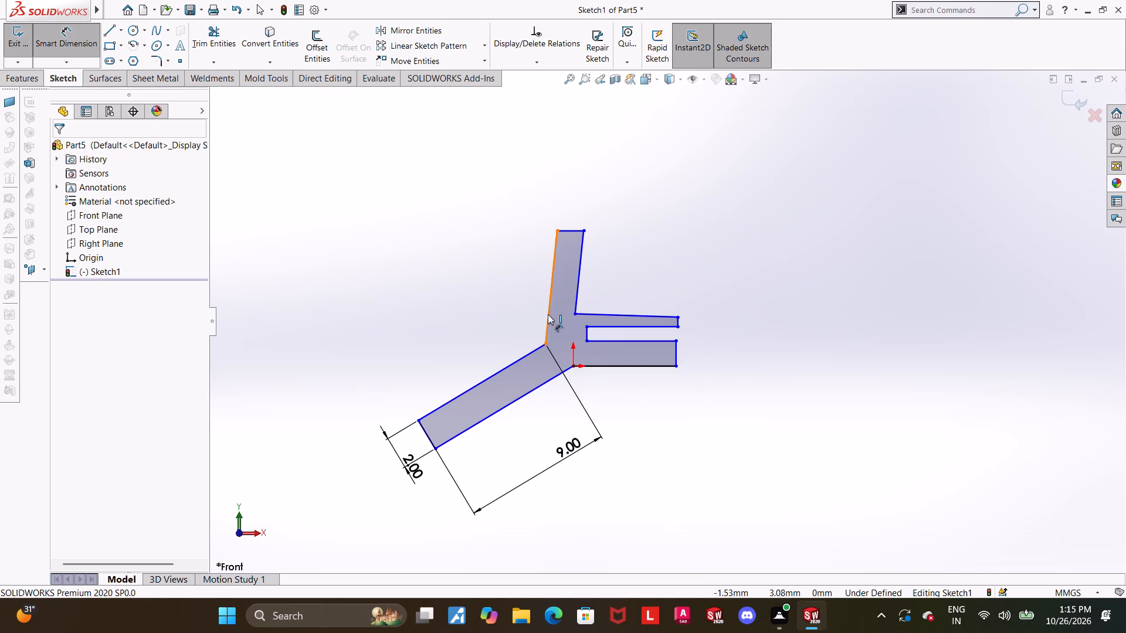
click(548, 313)
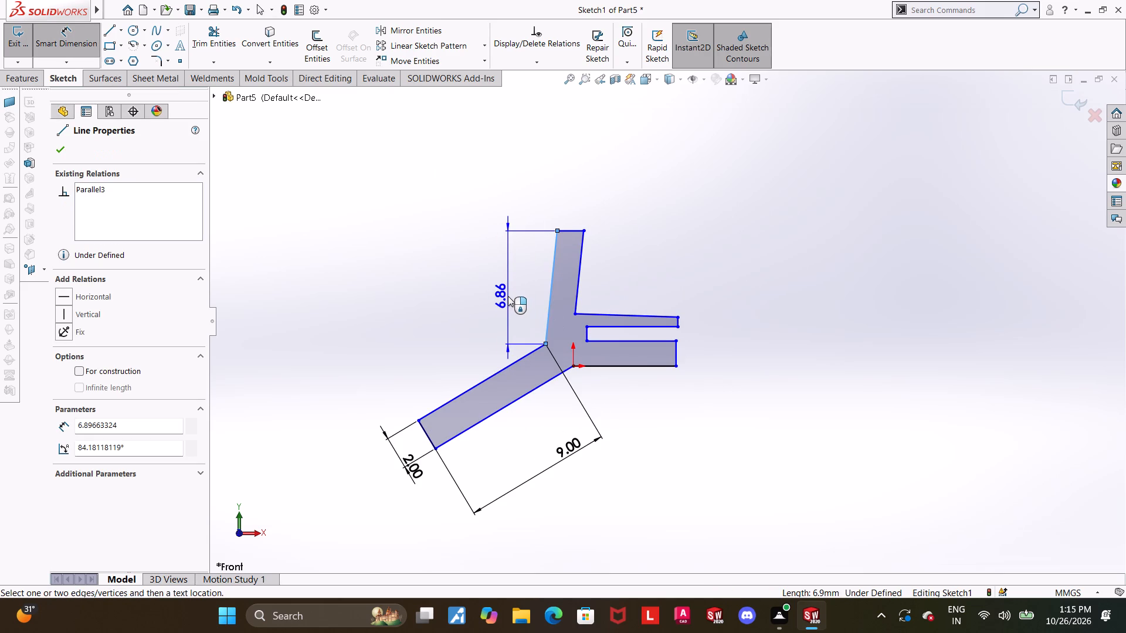
key(Escape)
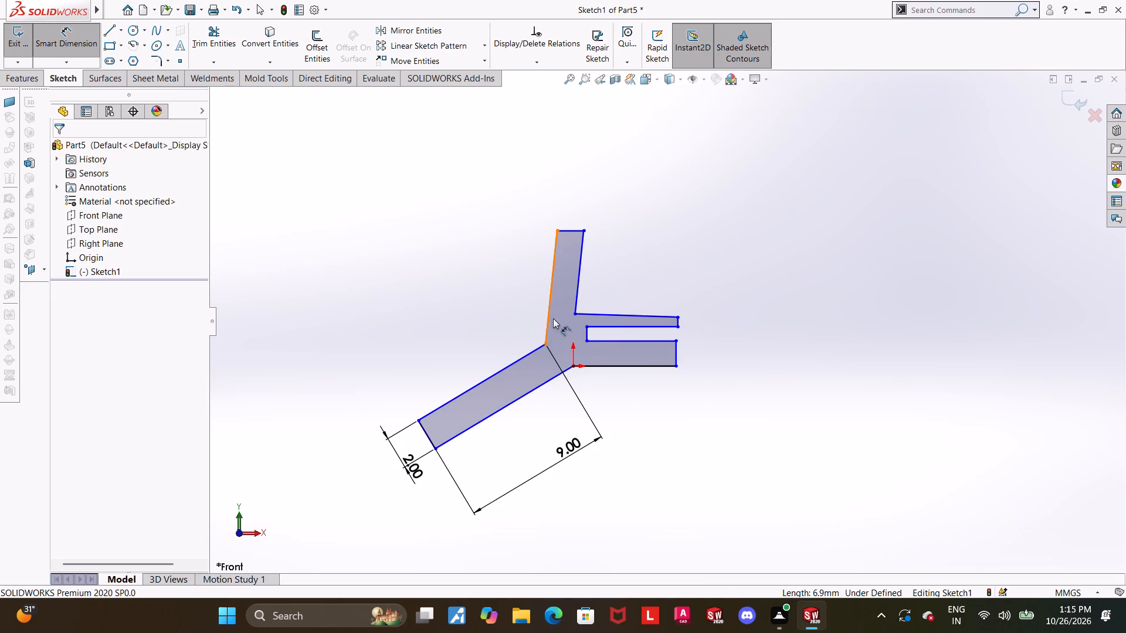
click(544, 345)
click(574, 233)
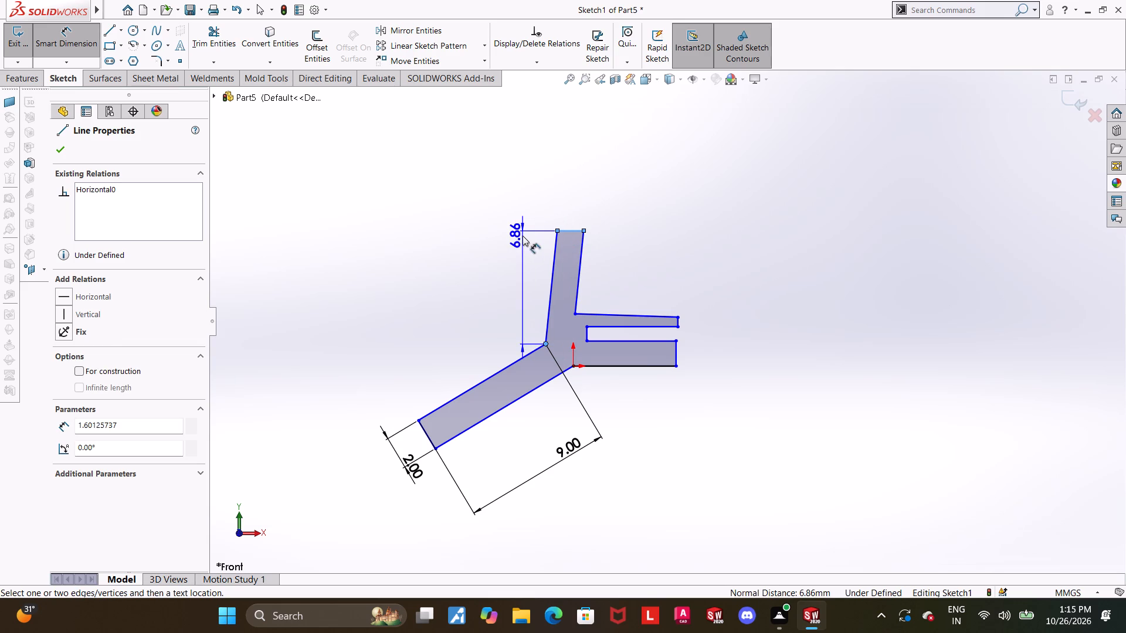
click(517, 230)
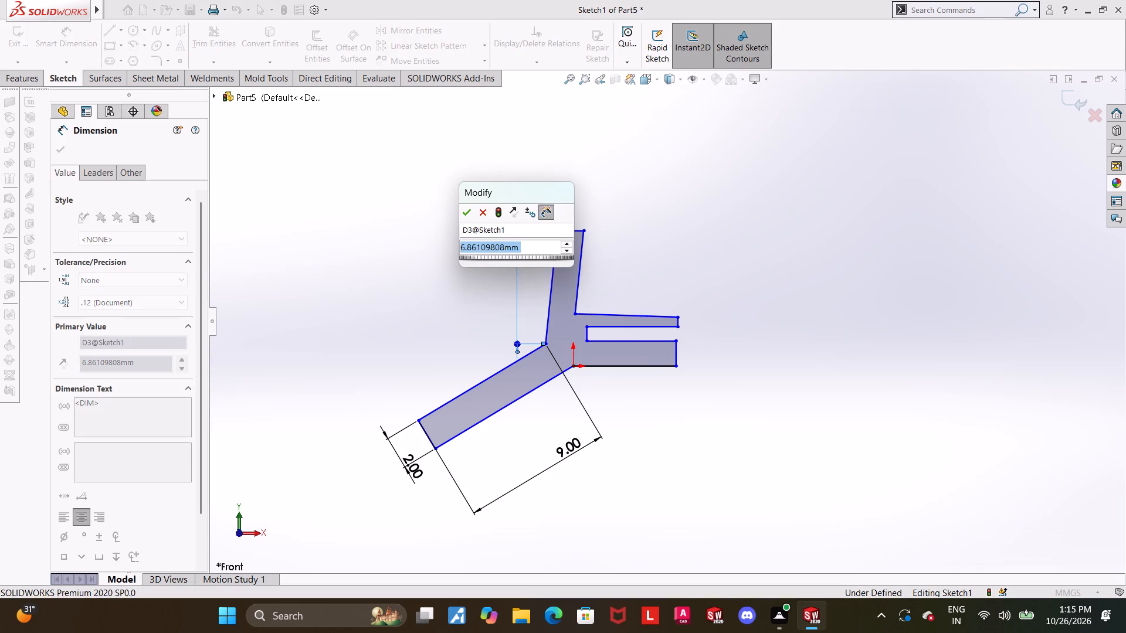
key(6)
key(Return)
key(Escape)
key(Escape)
Dimension the angle between the sloped arm's upper edge and the upright arm's outer edge to 139°.
click(59, 41)
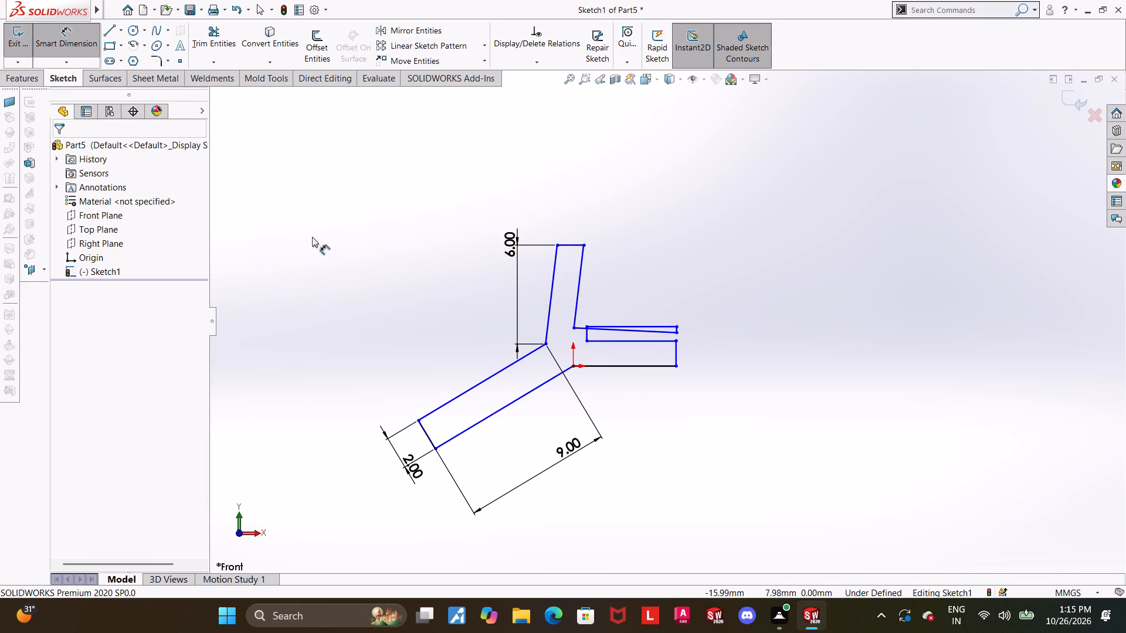
click(496, 375)
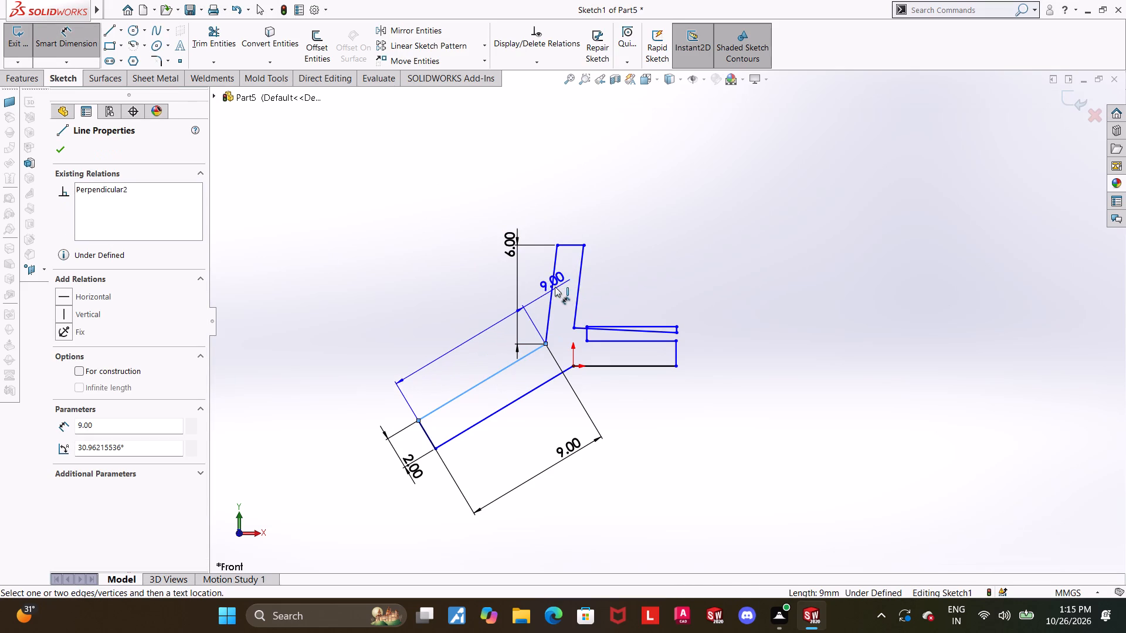
click(555, 287)
click(312, 250)
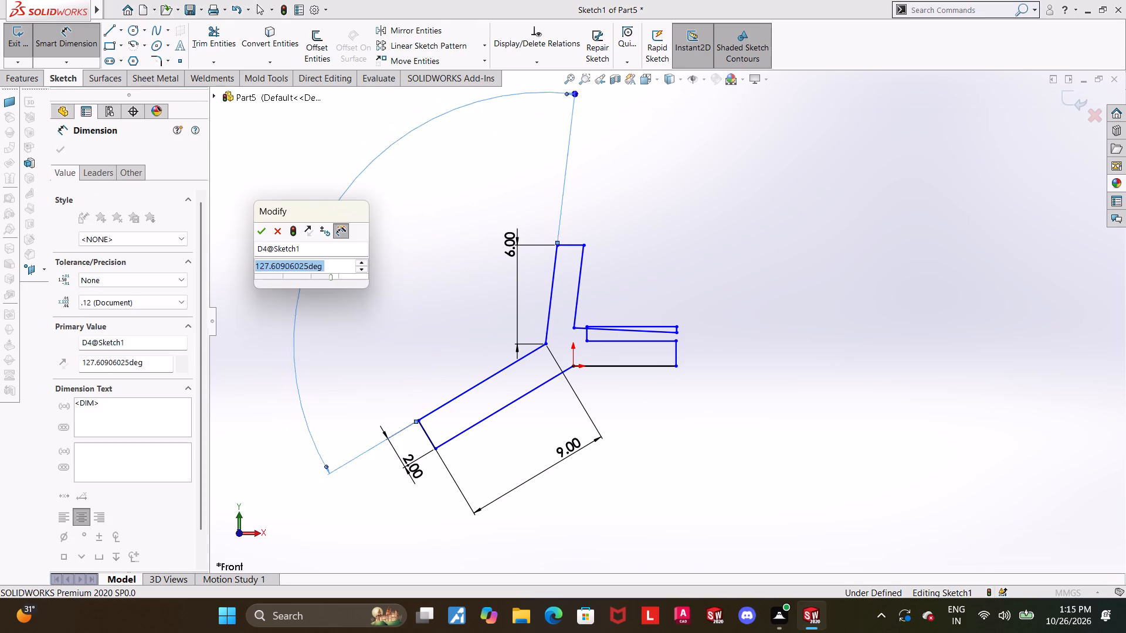
text(139)
key(Return)
key(Escape)
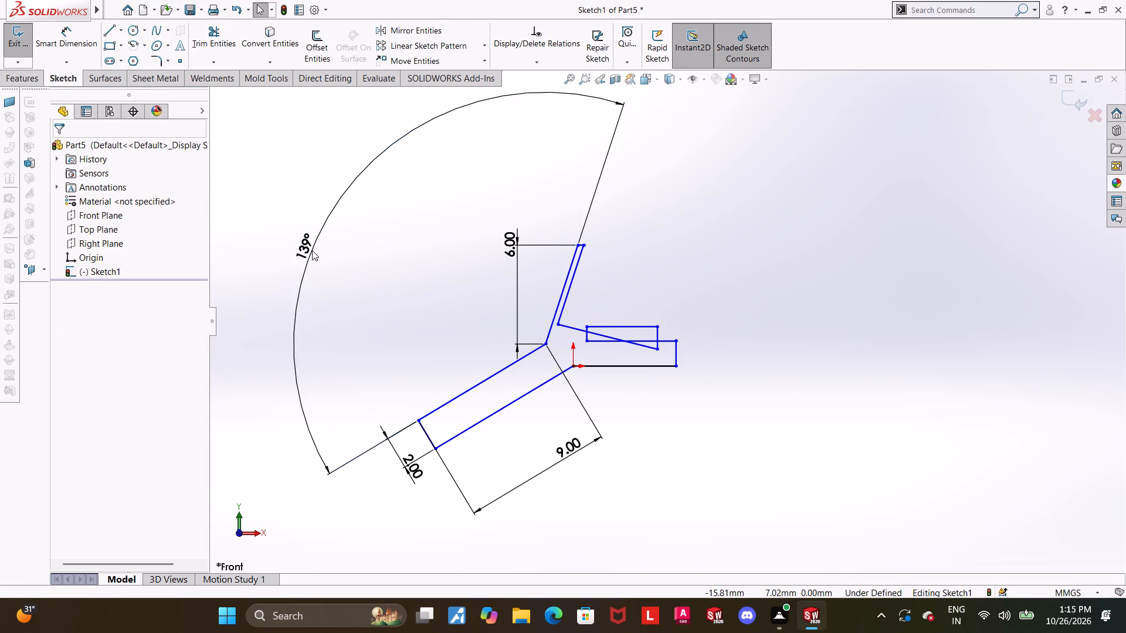
Widen the upright arm by moving its return edge outward, and raise the slotted arm's upper end corner above the slot to about Y 3.88 mm.
scroll(525, 308, up, 1)
click(726, 341)
scroll(654, 333, down, 4)
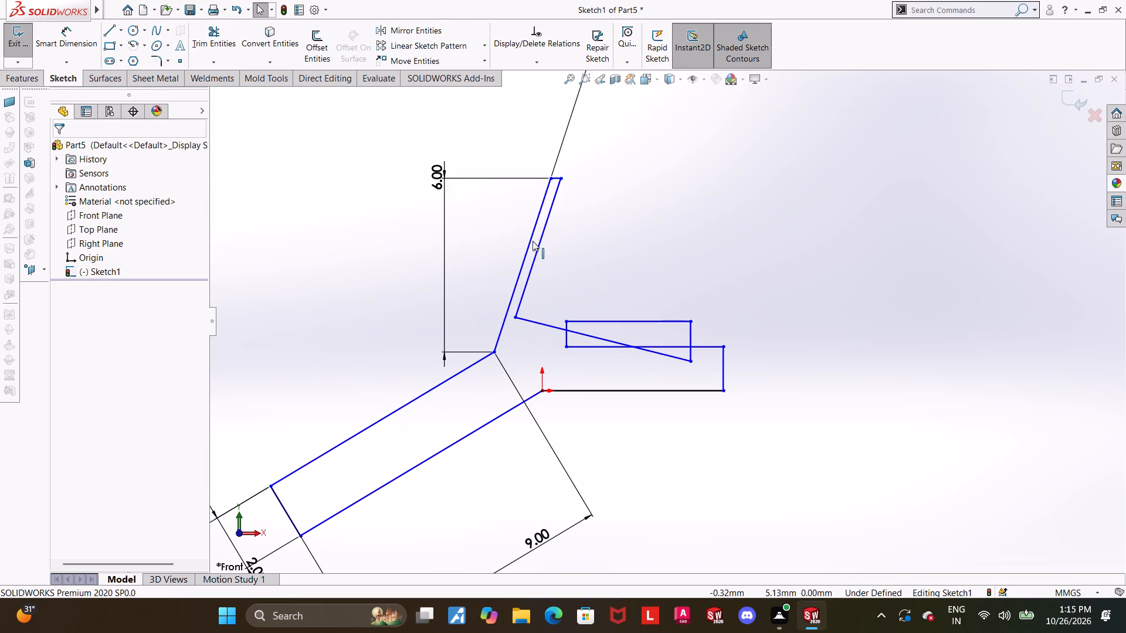
drag(537, 247, 556, 254)
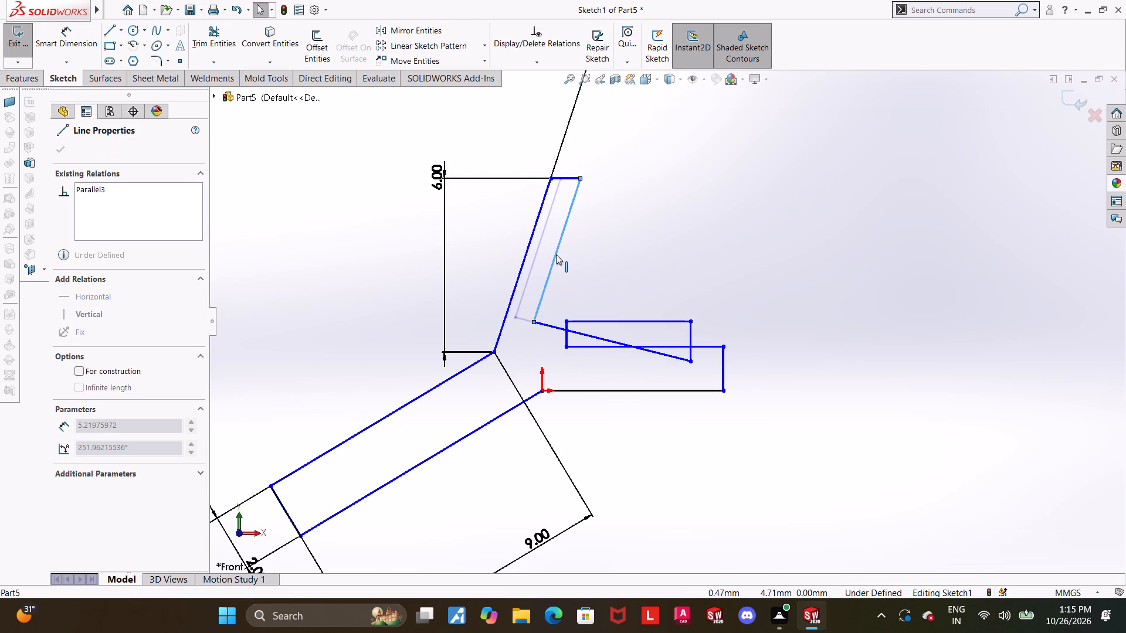
drag(556, 254, 557, 254)
key(Escape)
drag(692, 365, 689, 308)
key(Escape)
drag(690, 364, 689, 278)
key(Escape)
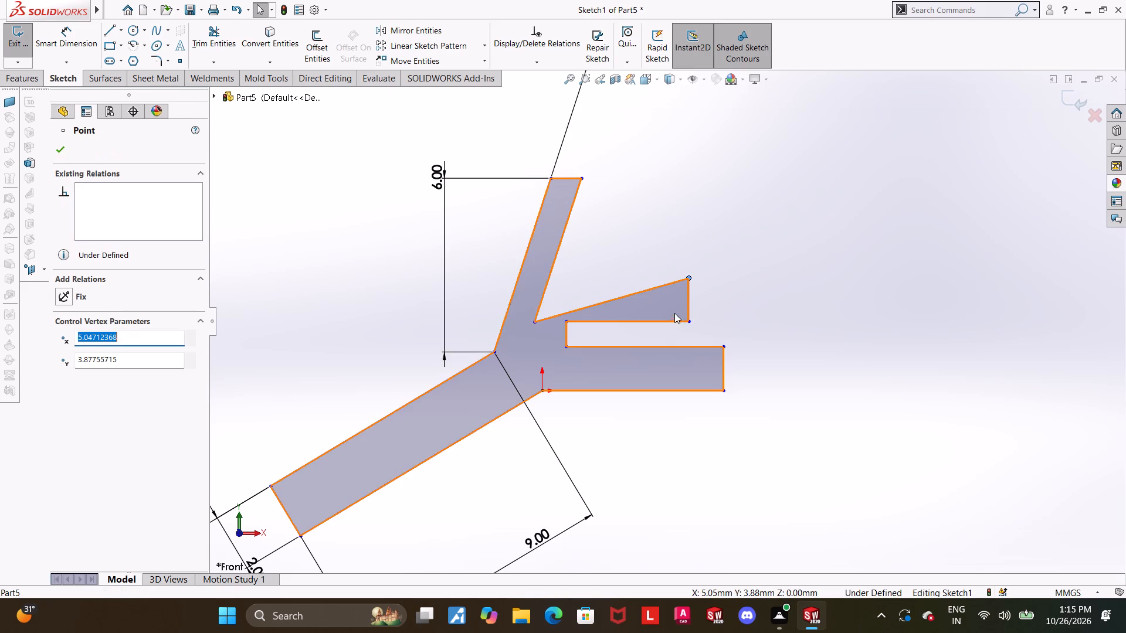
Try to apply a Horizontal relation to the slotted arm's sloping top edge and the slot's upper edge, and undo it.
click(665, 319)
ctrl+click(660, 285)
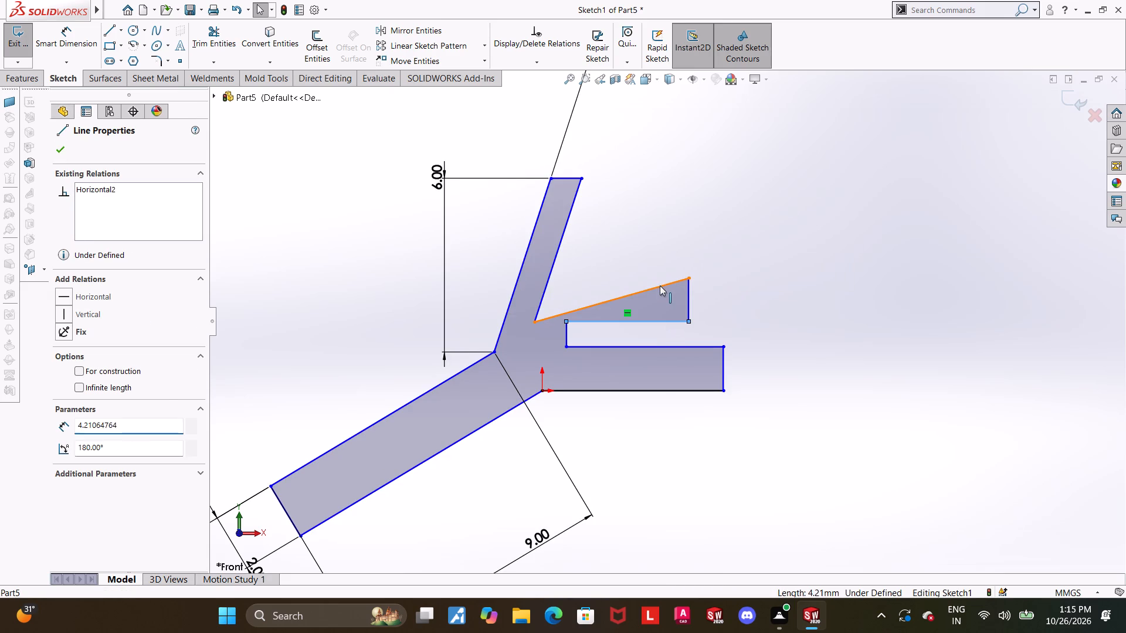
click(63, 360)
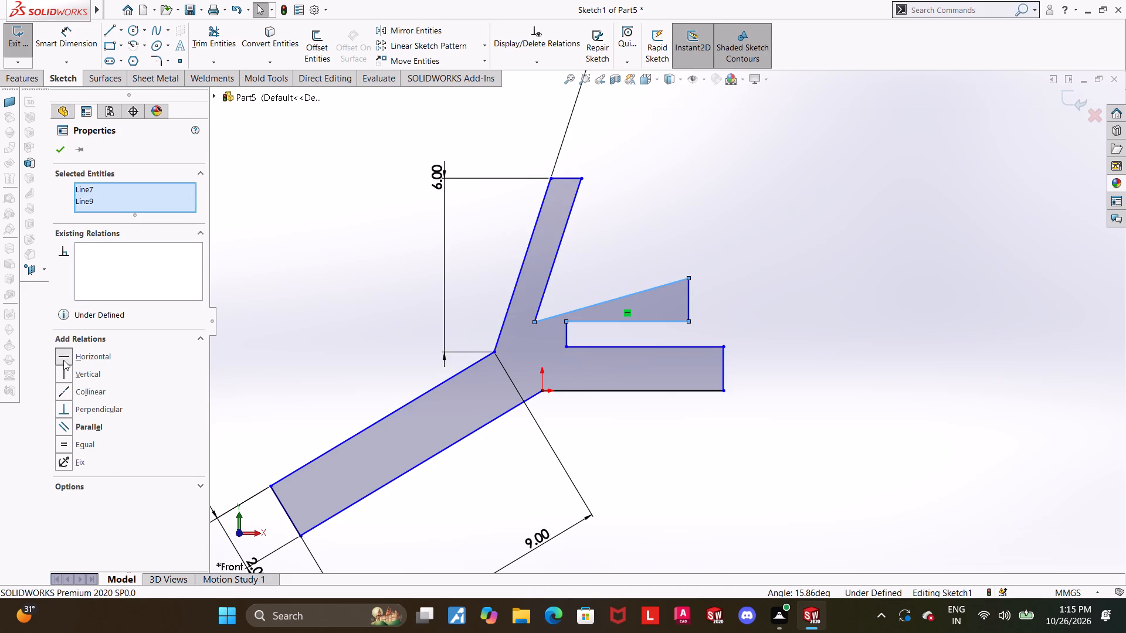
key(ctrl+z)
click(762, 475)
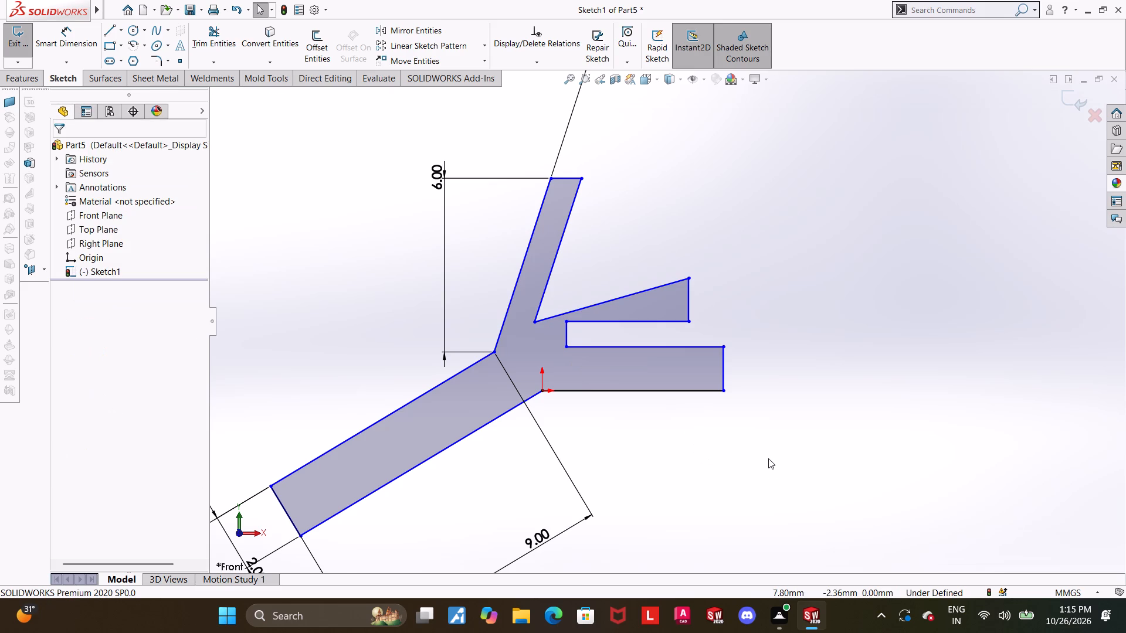
Reshape the slotted arm's upper prong by levelling its top edge horizontally and extending its end edge out to line up with the lower prong.
drag(537, 324, 555, 278)
click(822, 298)
click(798, 312)
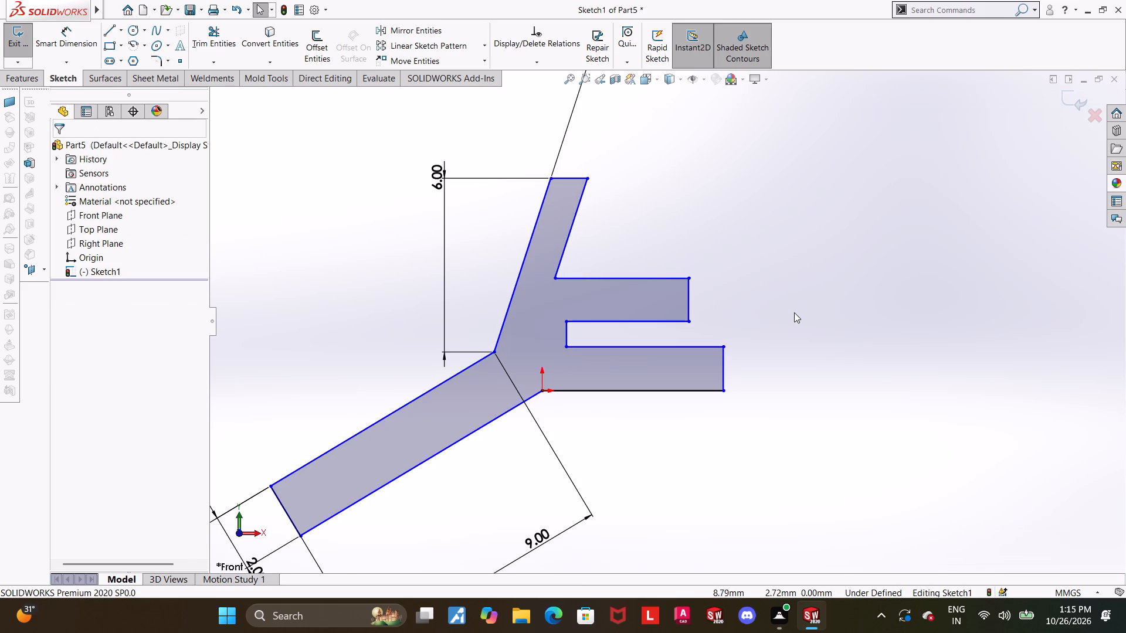
drag(691, 295, 723, 302)
click(815, 319)
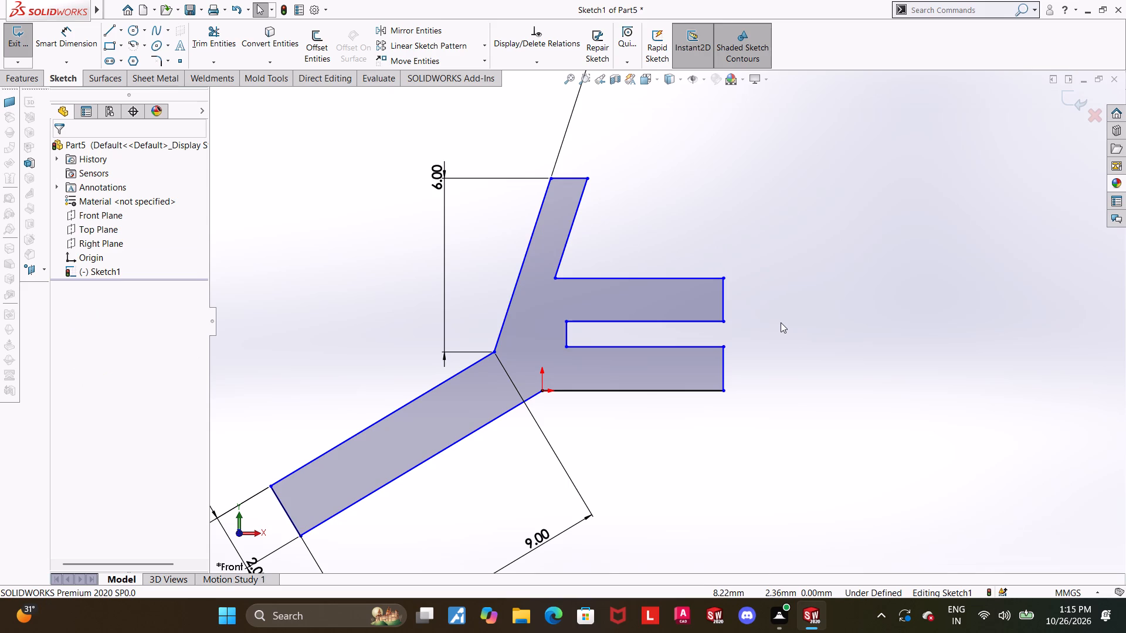
click(771, 343)
Make the vertical end edges of the slotted arm's upper and lower prongs collinear.
ctrl+click(725, 299)
ctrl+click(723, 376)
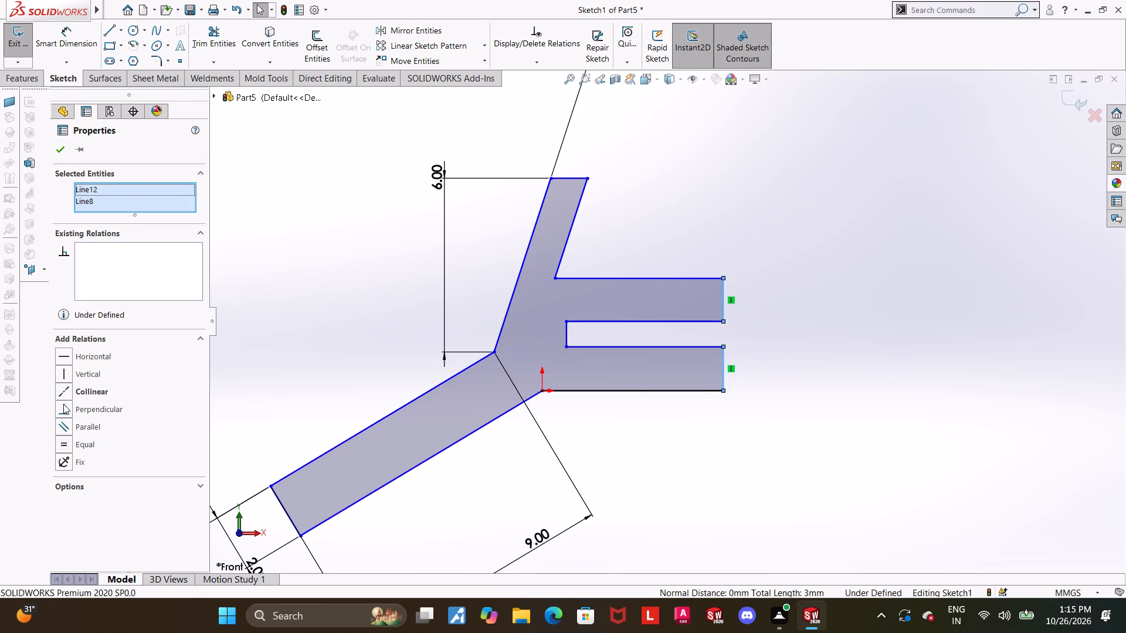
click(65, 393)
click(1033, 490)
Dimension the width between the upright arm's two parallel slanted edges to 2 mm.
scroll(900, 410, up, 1)
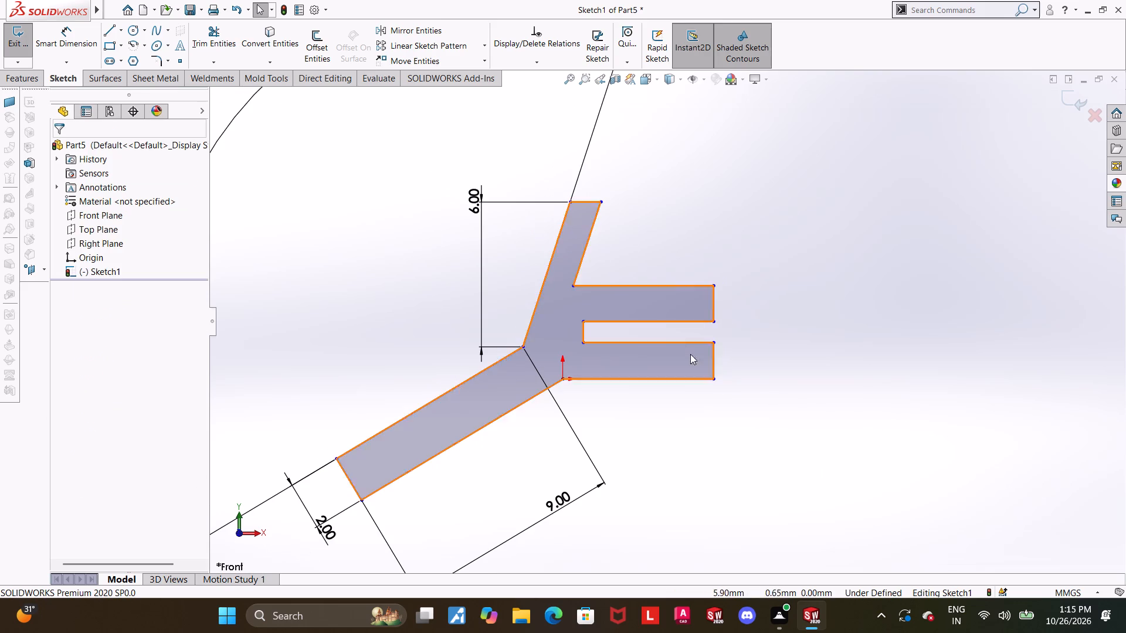
scroll(601, 212, down, 2)
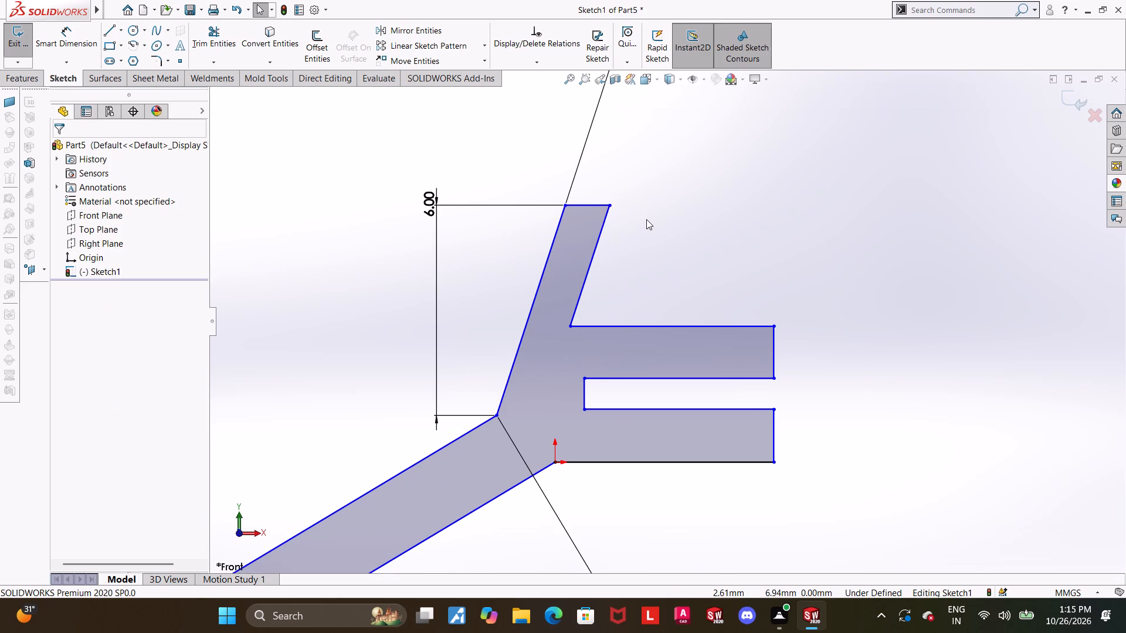
scroll(623, 219, up, 2)
click(66, 40)
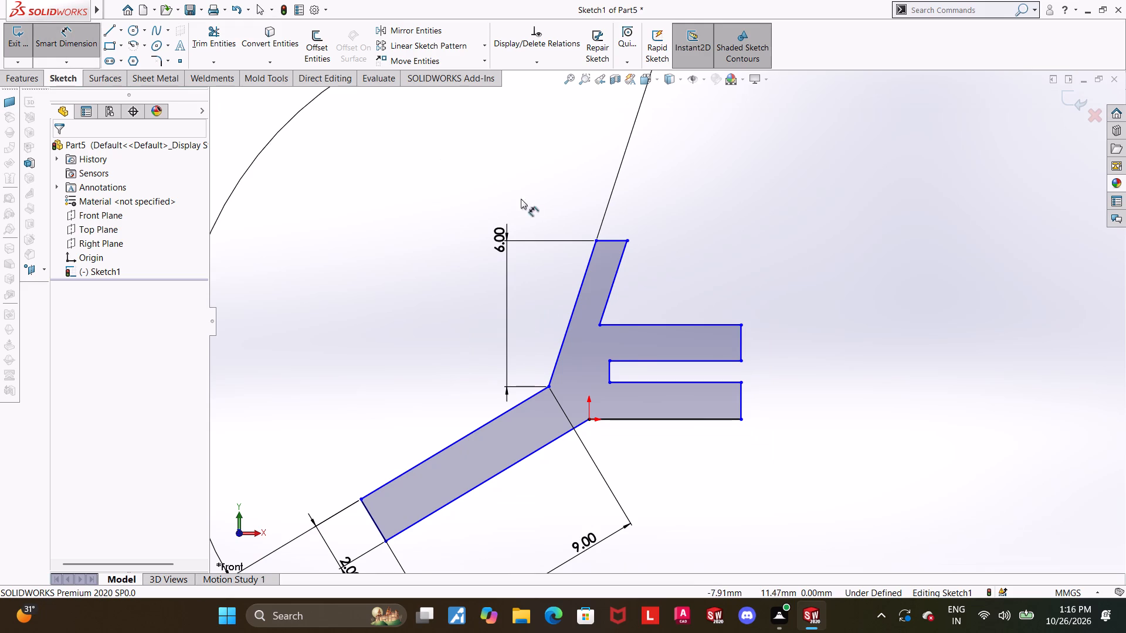
scroll(633, 240, up, 1)
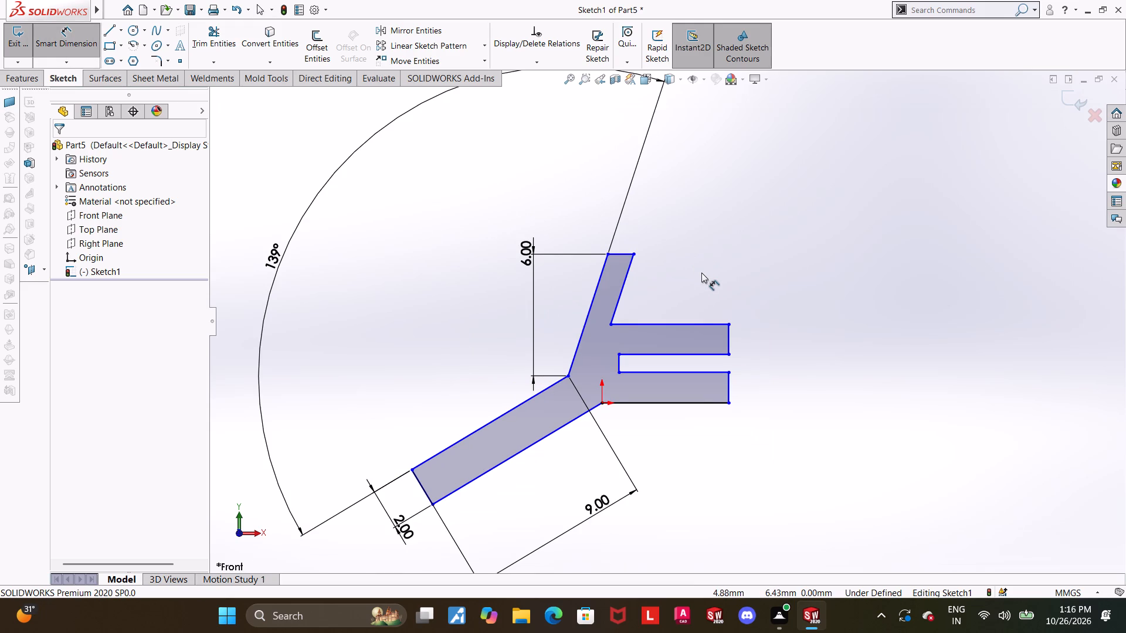
scroll(677, 271, up, 1)
scroll(620, 286, down, 3)
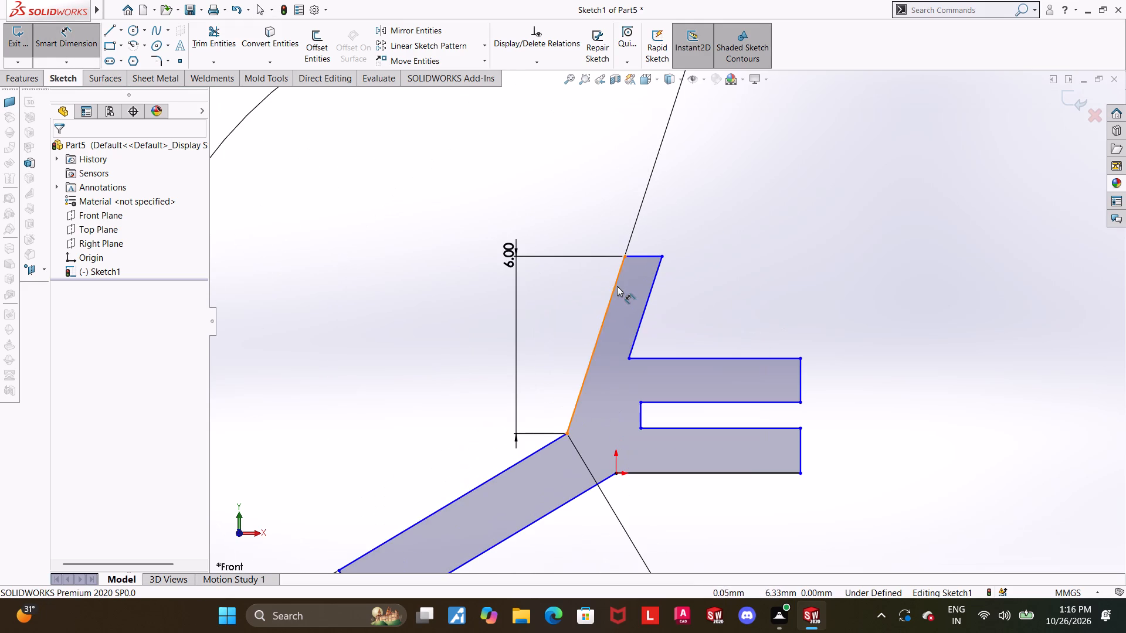
click(616, 287)
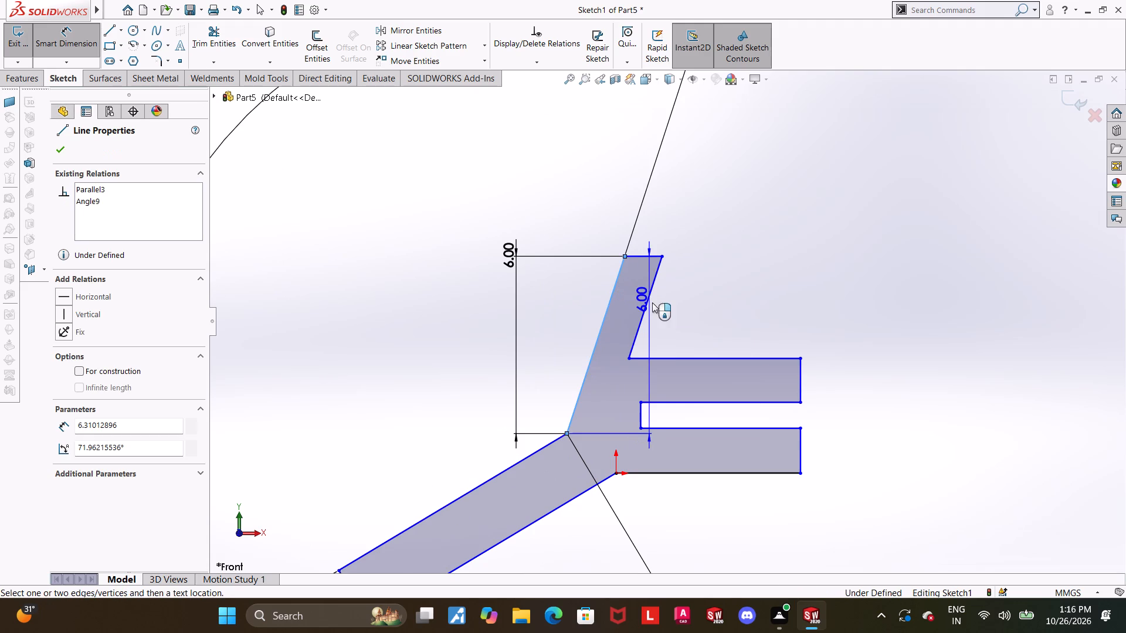
click(646, 298)
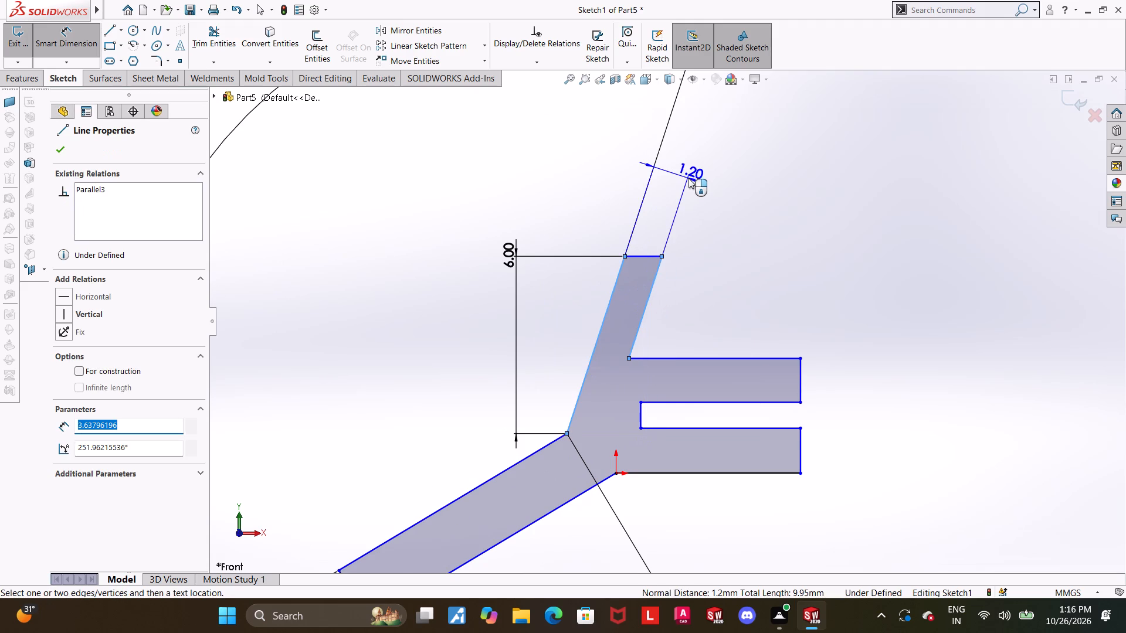
click(690, 190)
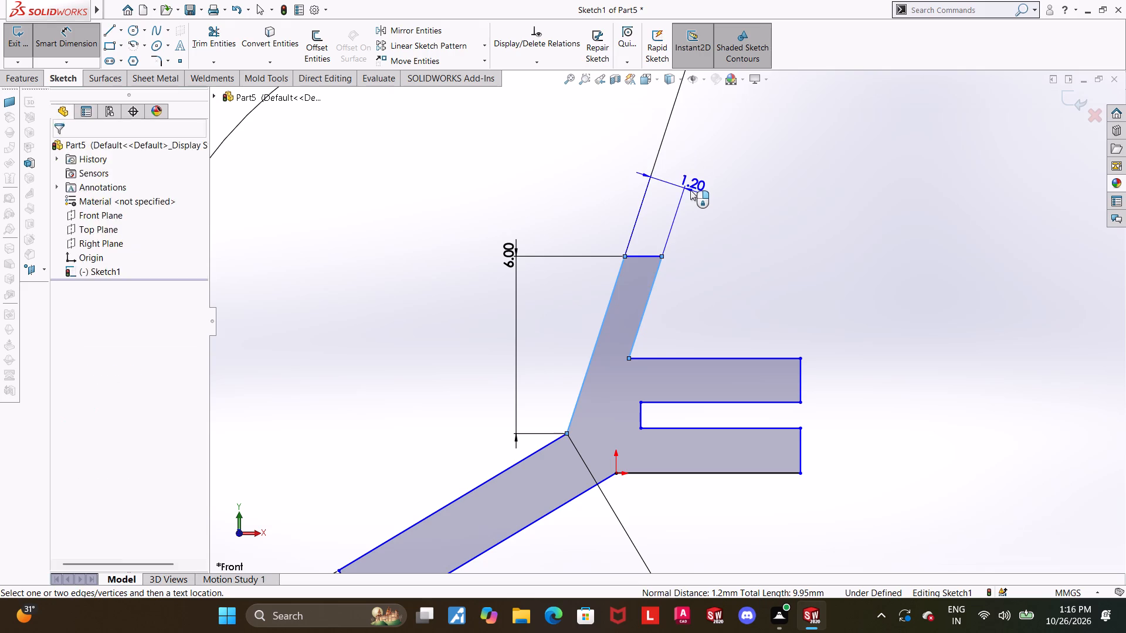
key(2)
key(Return)
key(Escape)
key(Escape)
click(968, 209)
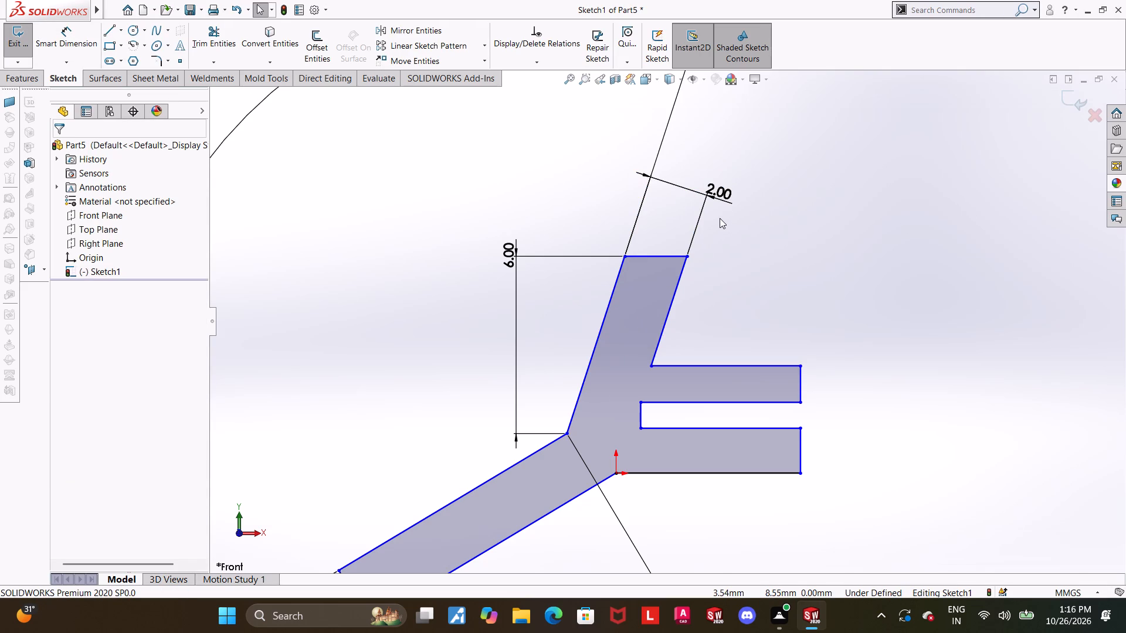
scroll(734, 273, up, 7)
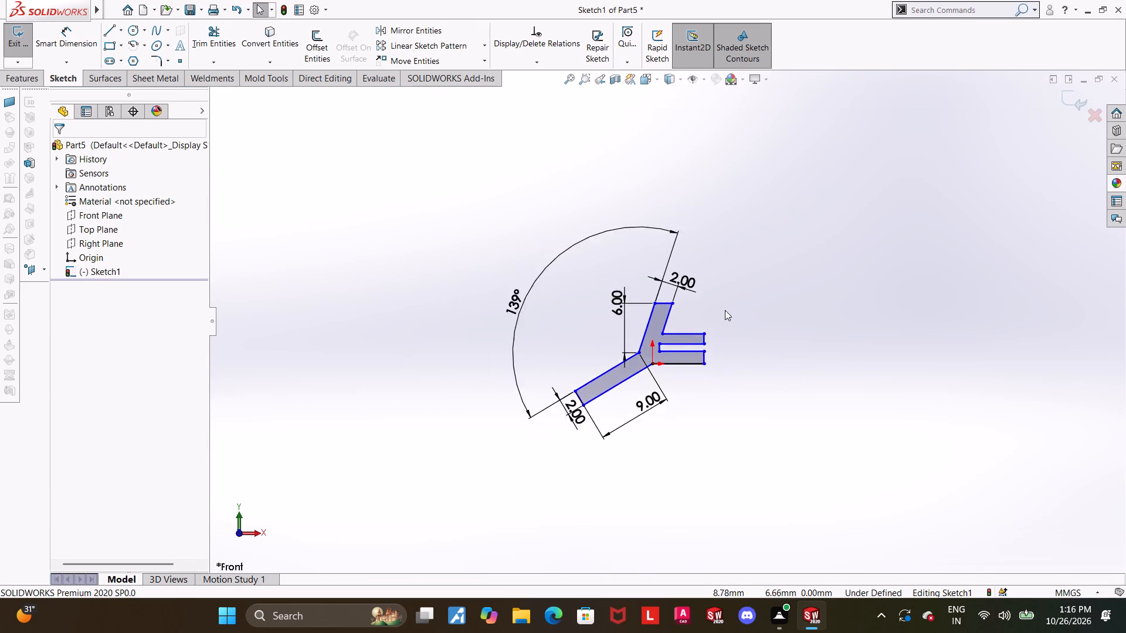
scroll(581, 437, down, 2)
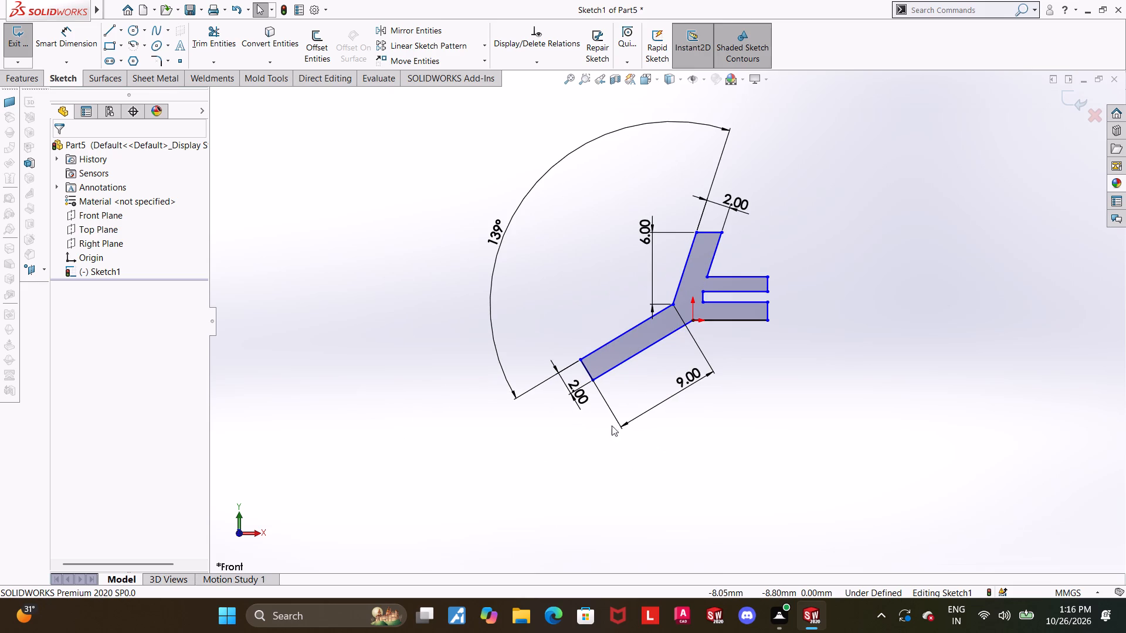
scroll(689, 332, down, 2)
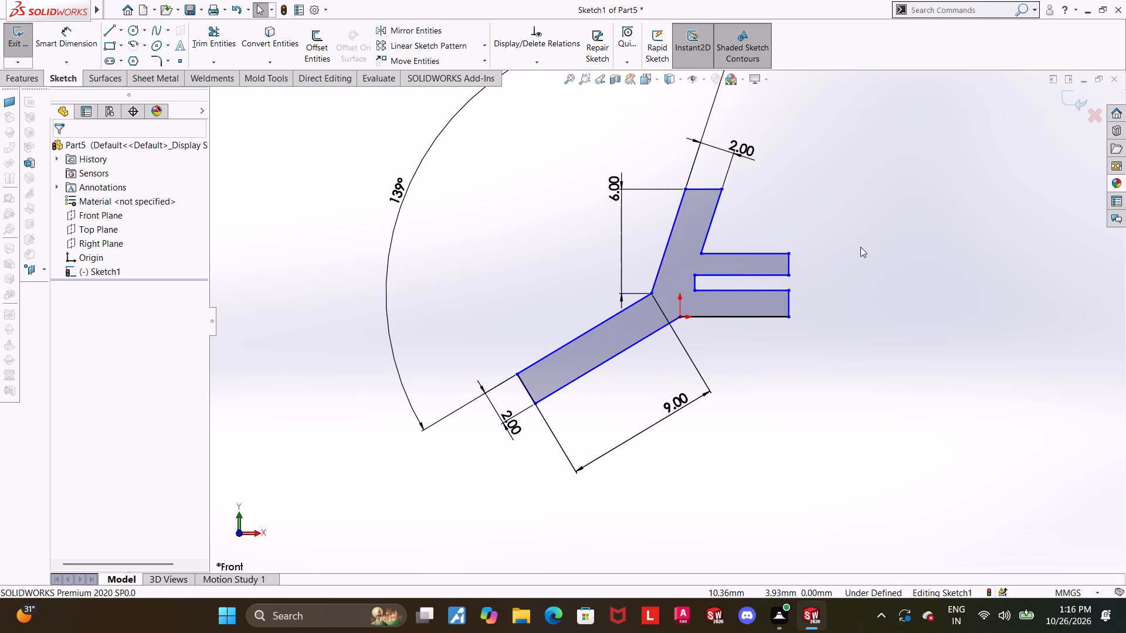
Delete the 2 mm width dimension between the upright arm's two slanted edges.
key(Escape)
scroll(825, 181, up, 1)
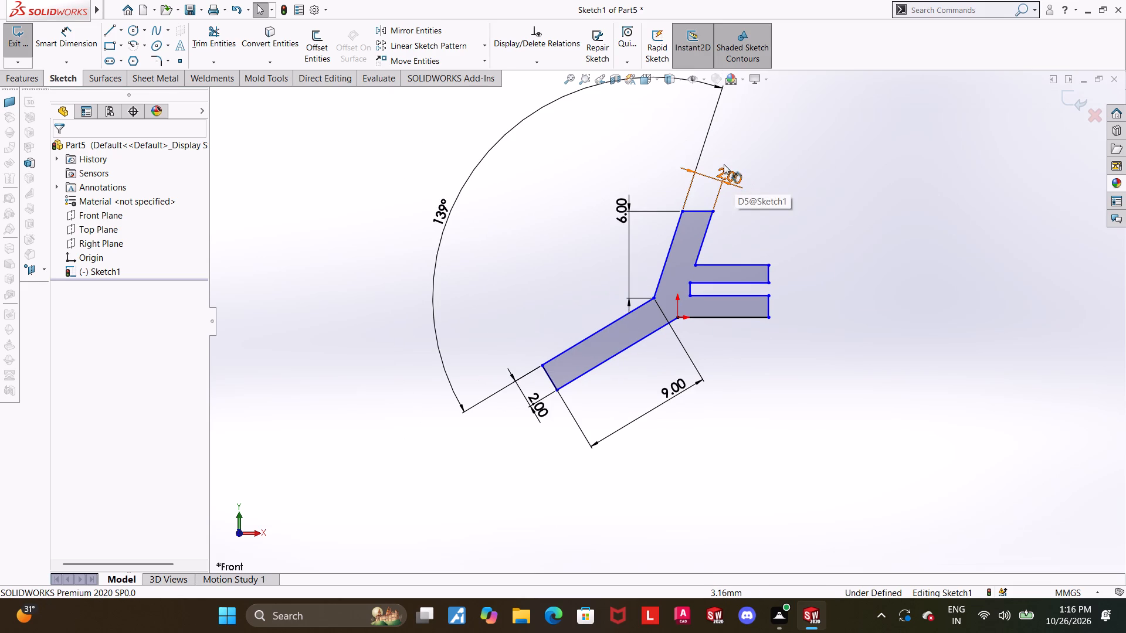
right_click(724, 164)
click(768, 326)
key(Escape)
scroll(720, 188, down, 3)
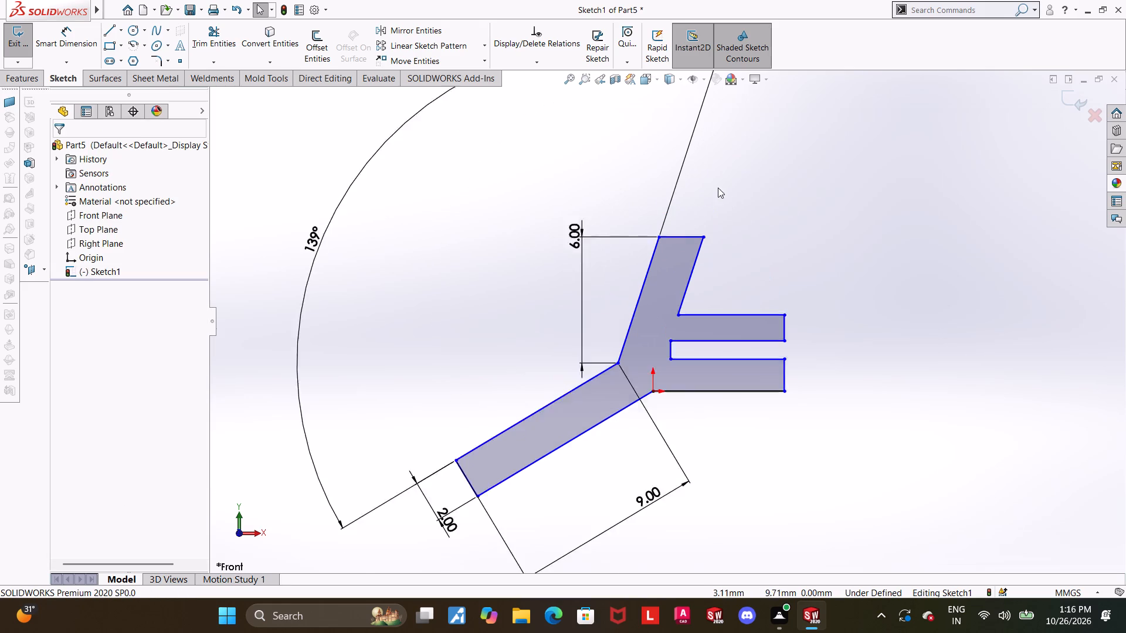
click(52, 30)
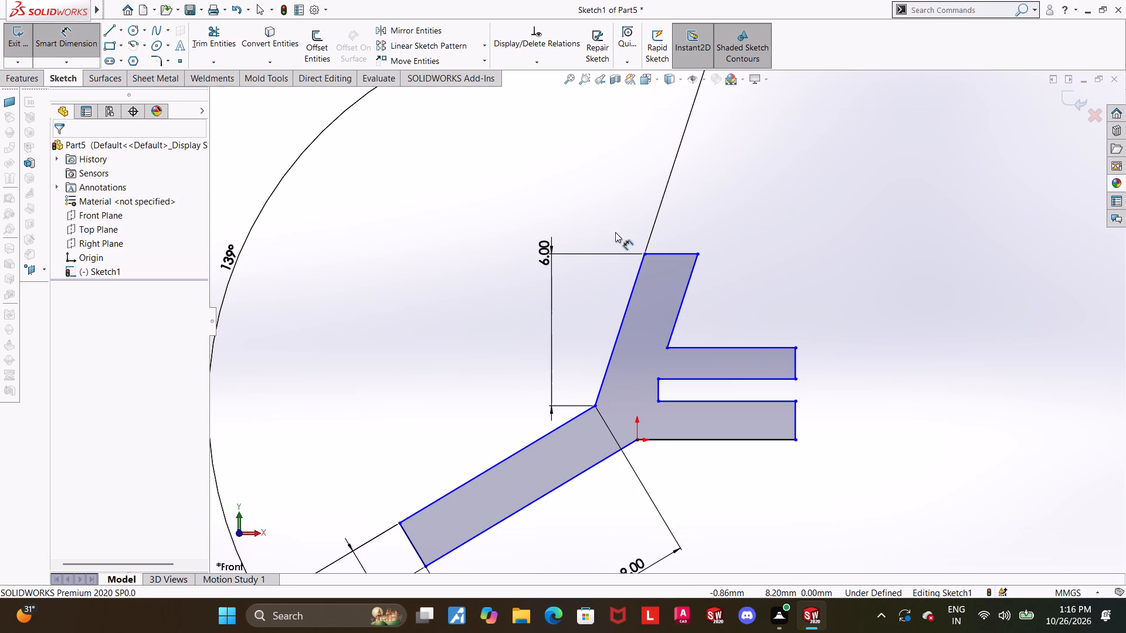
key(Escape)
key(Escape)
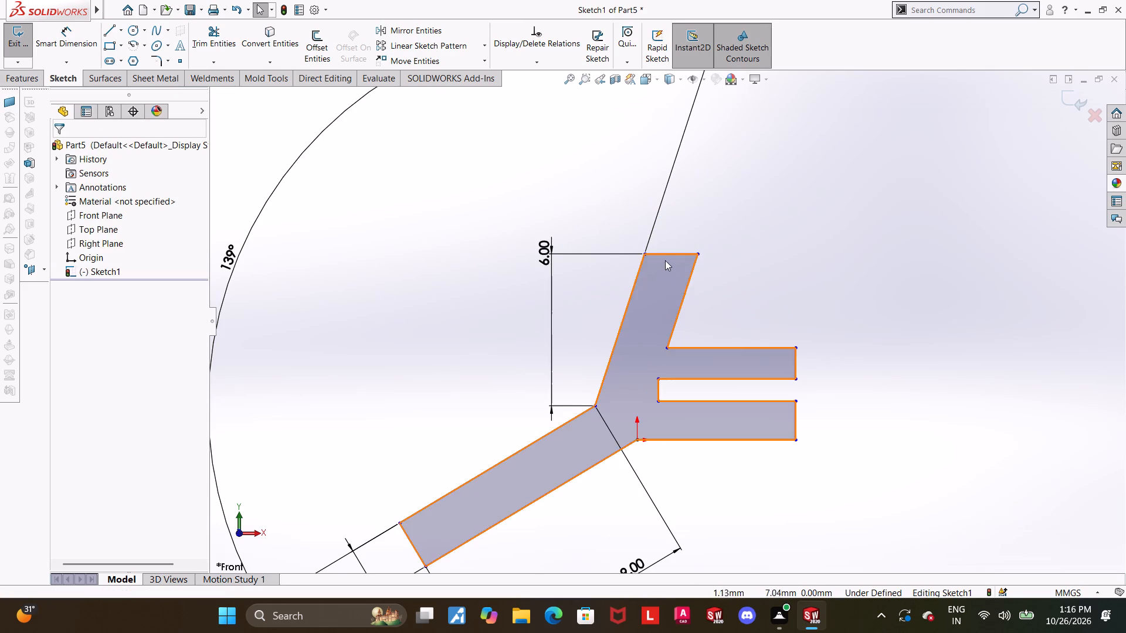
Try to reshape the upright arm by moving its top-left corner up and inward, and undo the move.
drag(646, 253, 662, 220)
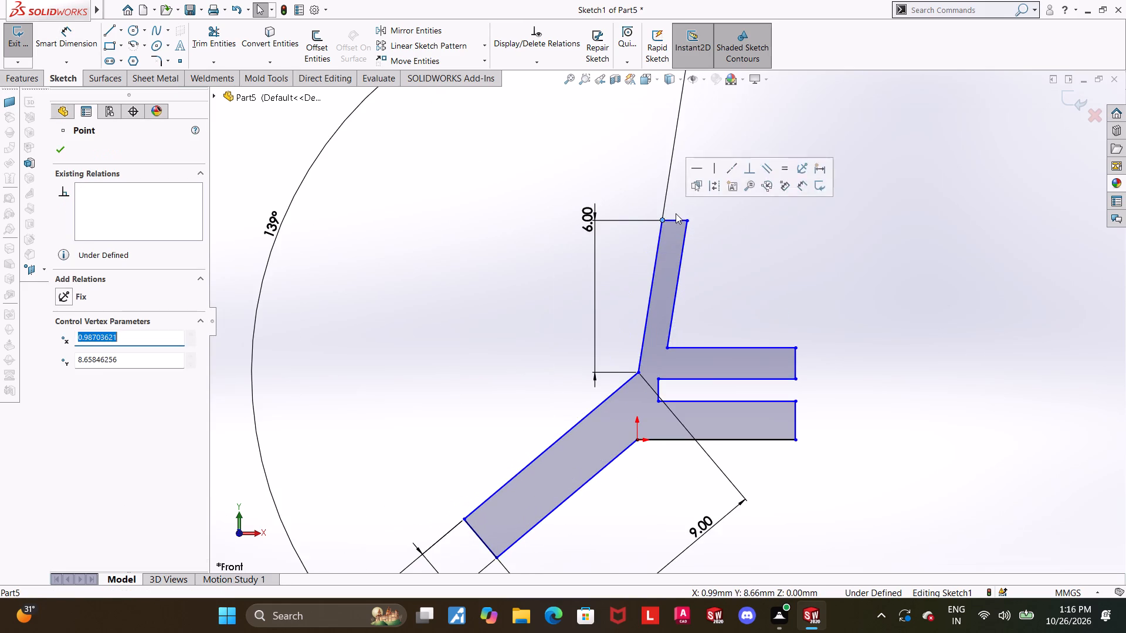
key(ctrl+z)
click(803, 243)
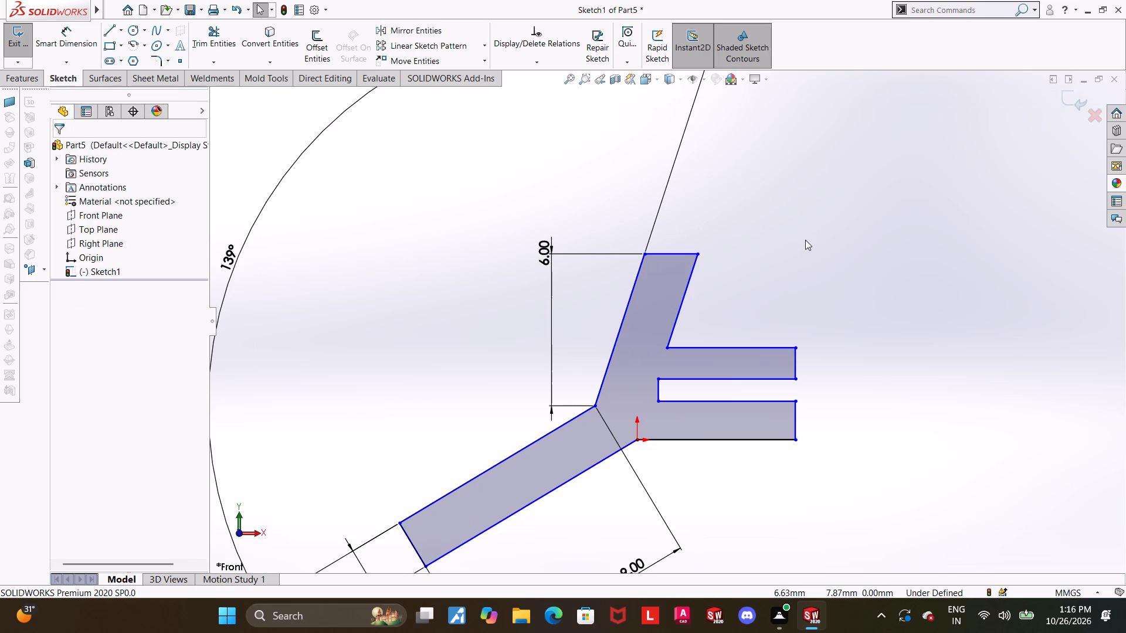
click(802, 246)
Delete the upright arm's 6 mm vertical height dimension.
scroll(660, 262, up, 1)
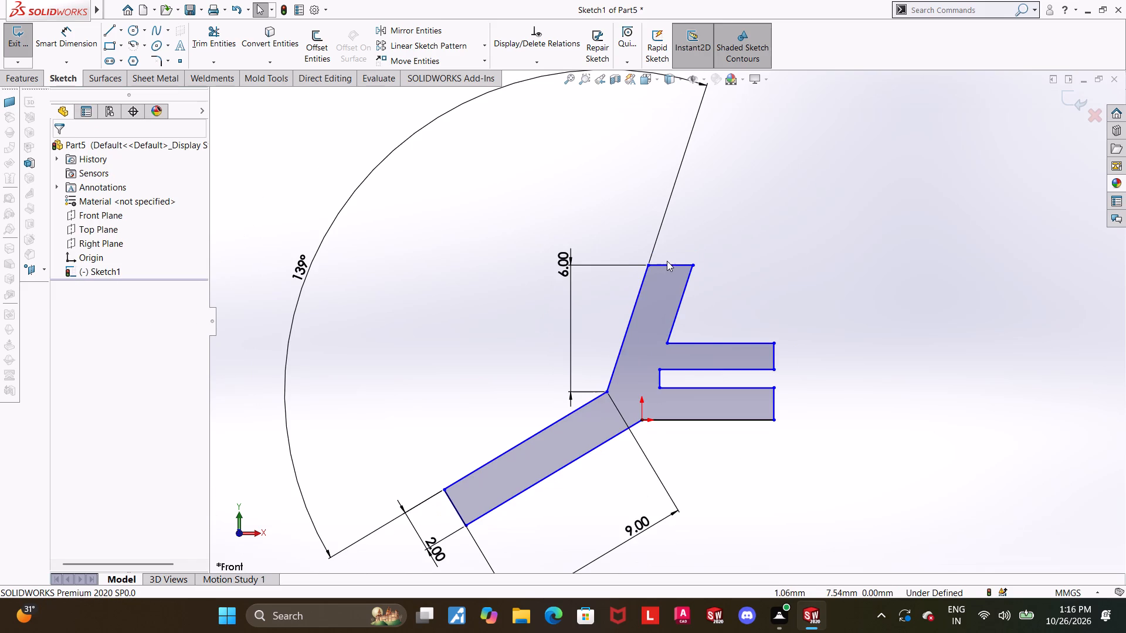
right_click(570, 271)
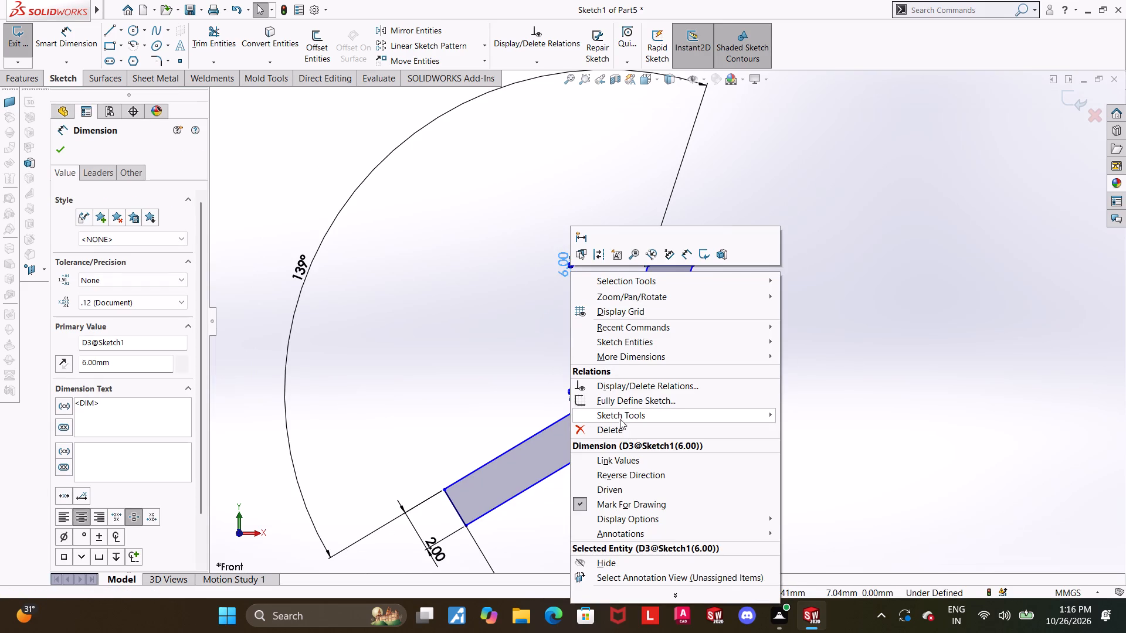
click(620, 427)
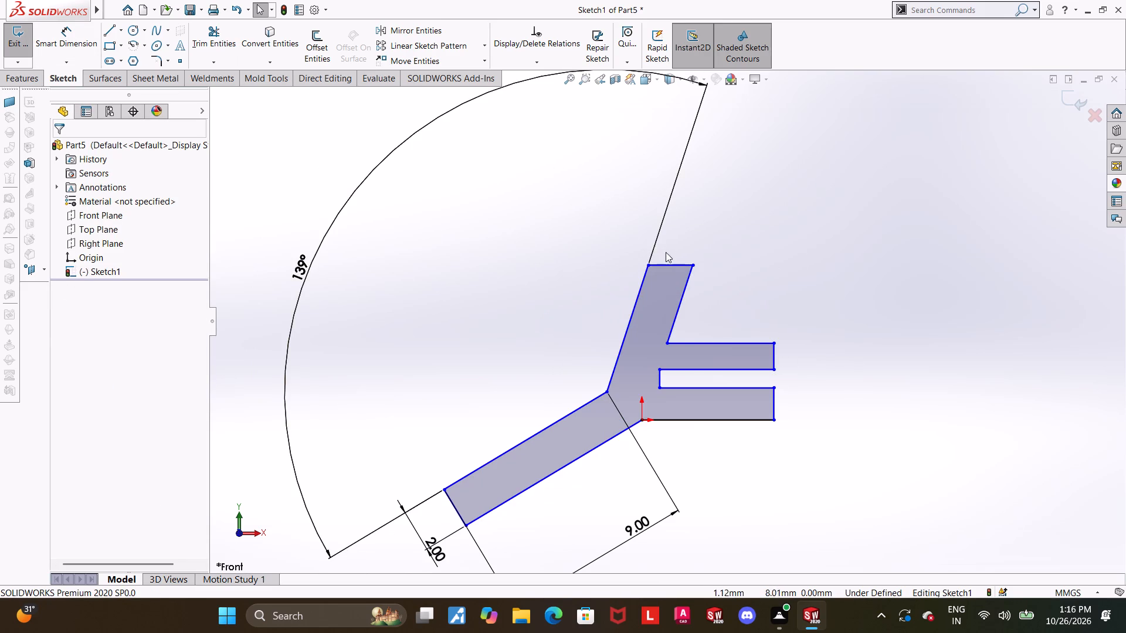
Move the upright arm's top-left corner slightly upward to lengthen its outer slanted edge.
drag(648, 267, 652, 258)
key(Escape)
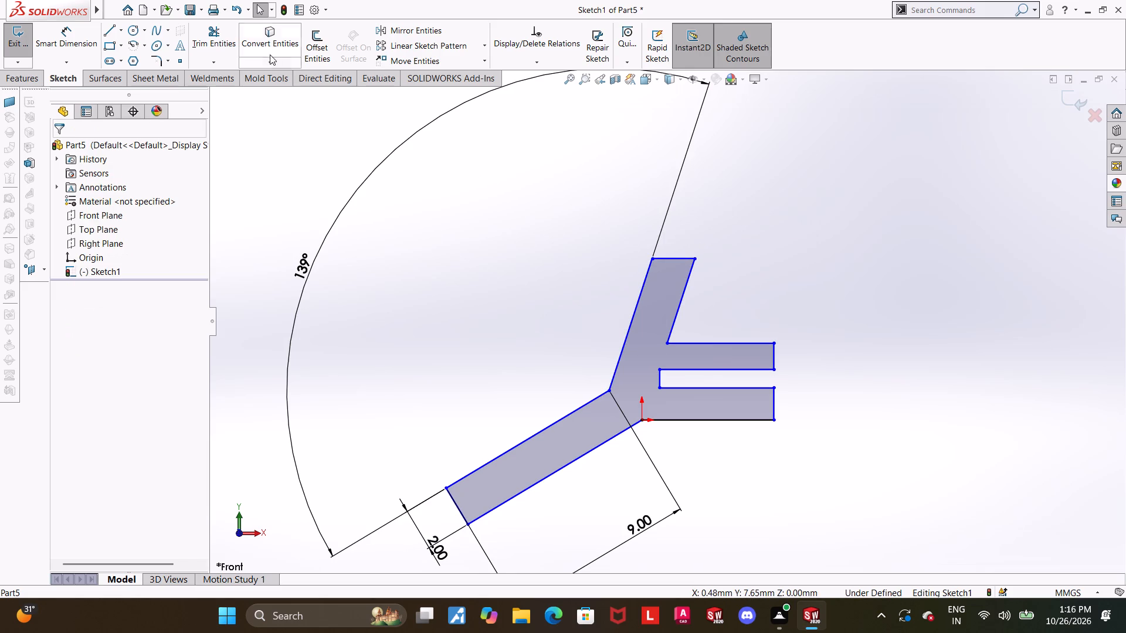
key(Escape)
Trim the upright arm's horizontal top edge, keeping the trimmed segment as construction geometry.
drag(225, 40, 235, 40)
drag(664, 267, 677, 234)
key(Escape)
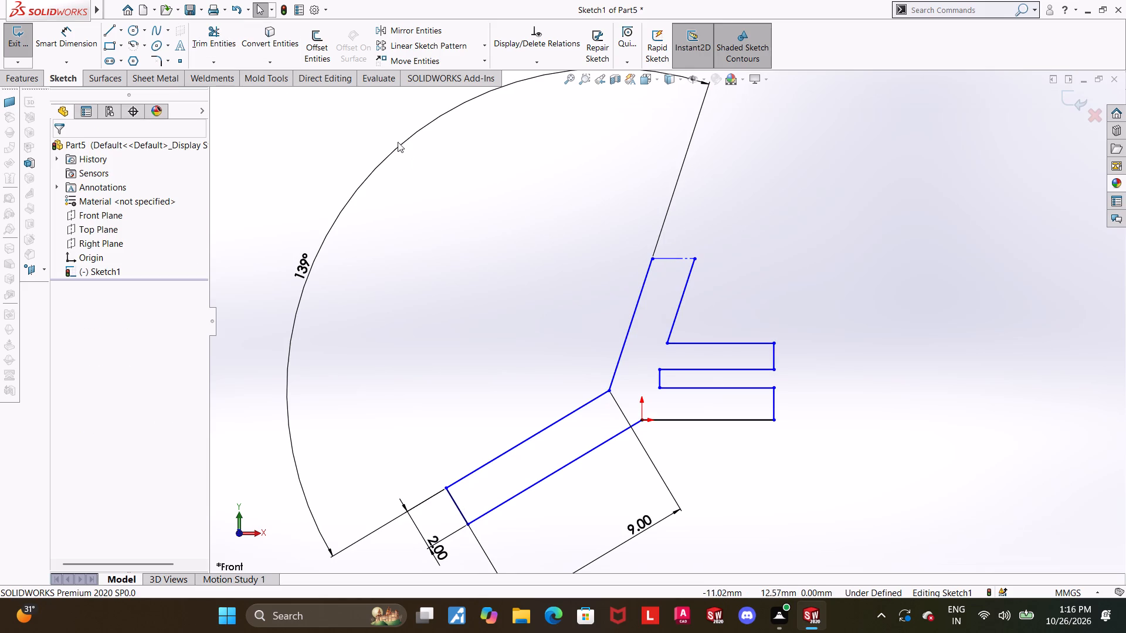
key(Escape)
Draw a line about 2 mm long from the upright arm's top-right corner, square to the slanted edges, ending near the outer edge's extension.
click(109, 29)
click(109, 29)
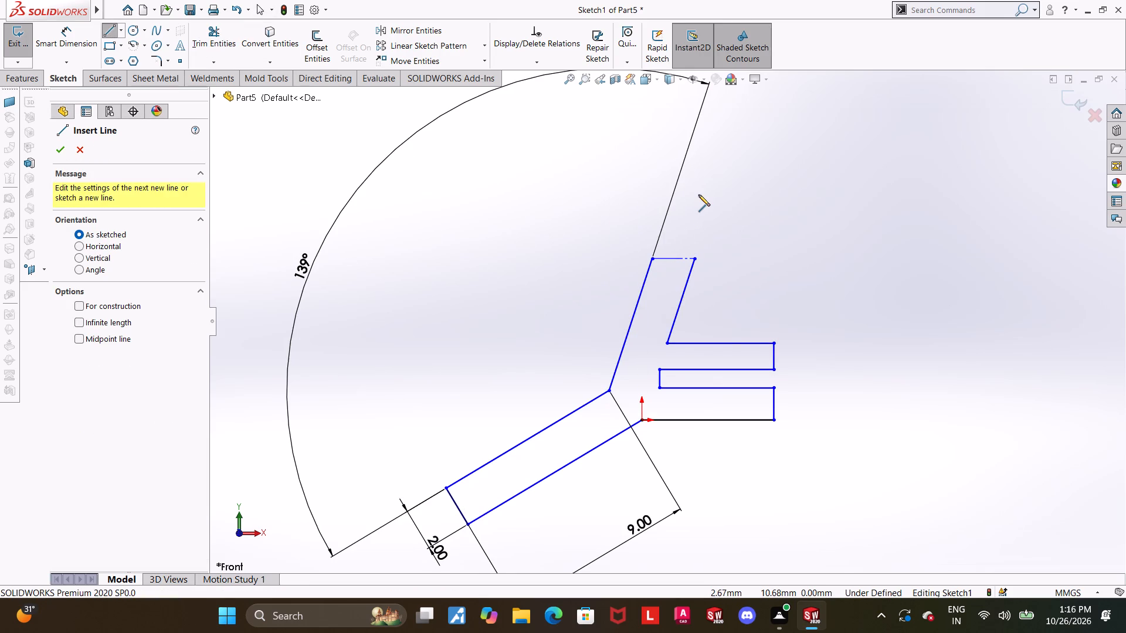
click(693, 260)
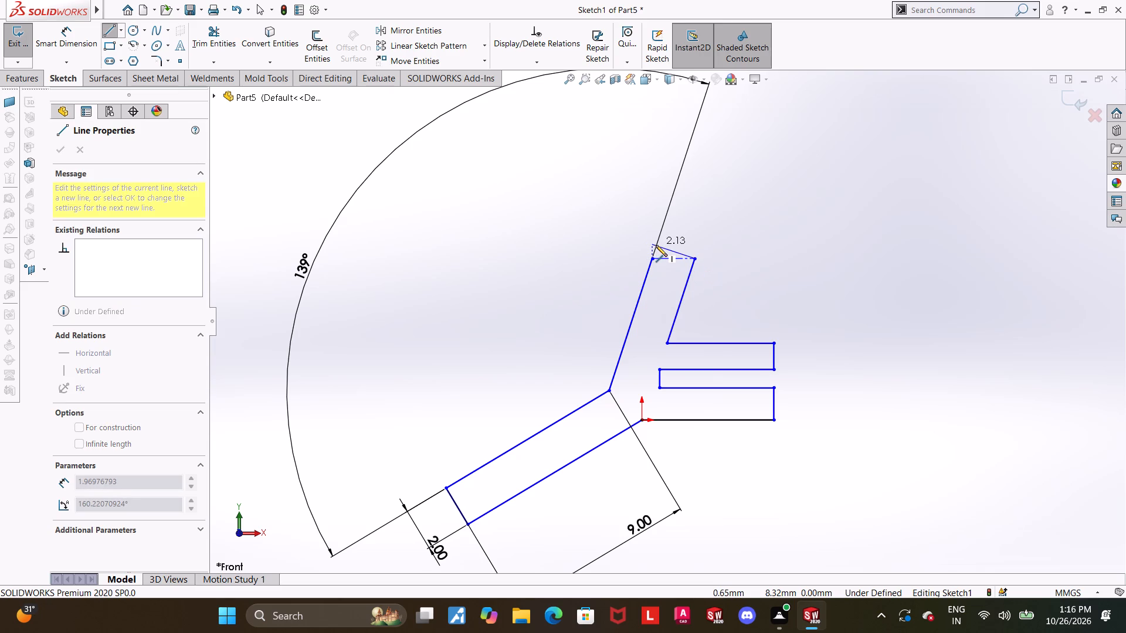
click(656, 245)
key(Escape)
key(Escape)
key(Escape)
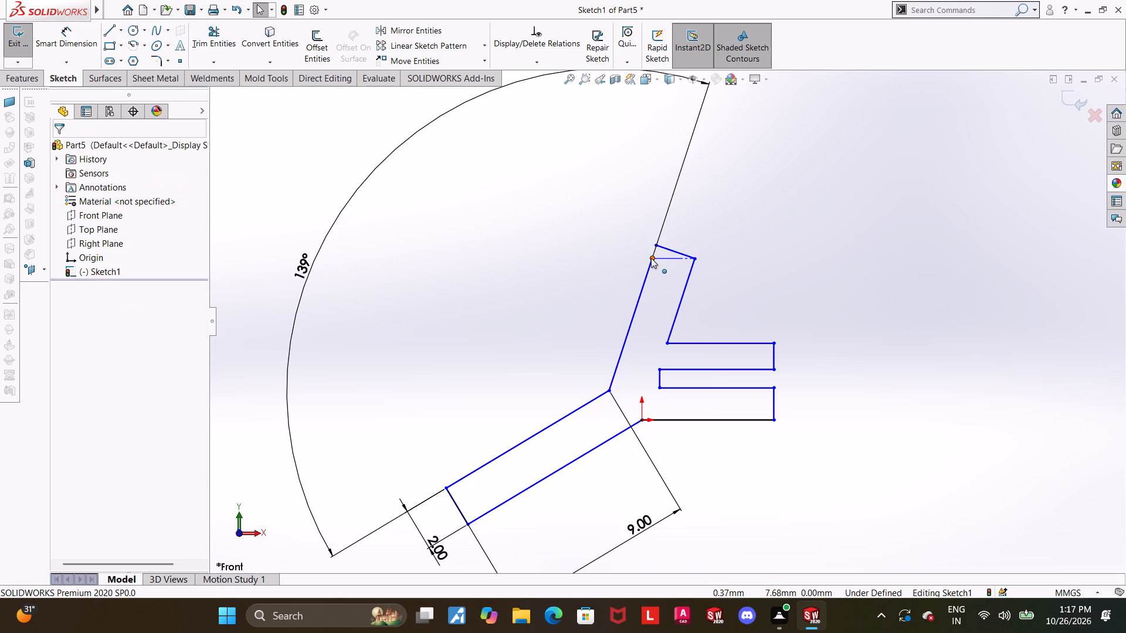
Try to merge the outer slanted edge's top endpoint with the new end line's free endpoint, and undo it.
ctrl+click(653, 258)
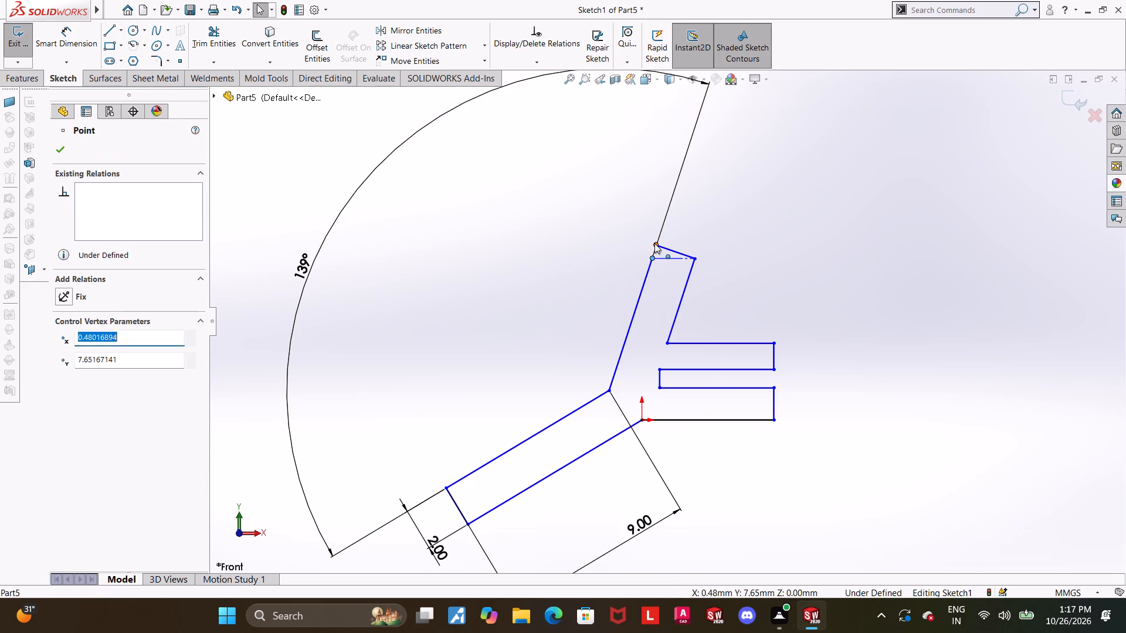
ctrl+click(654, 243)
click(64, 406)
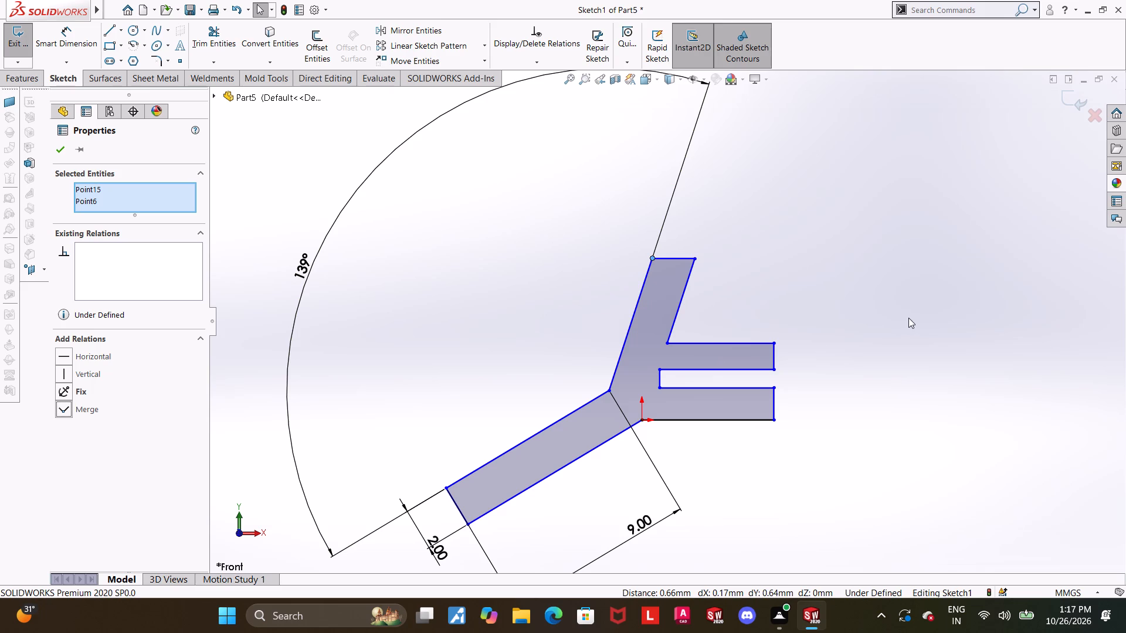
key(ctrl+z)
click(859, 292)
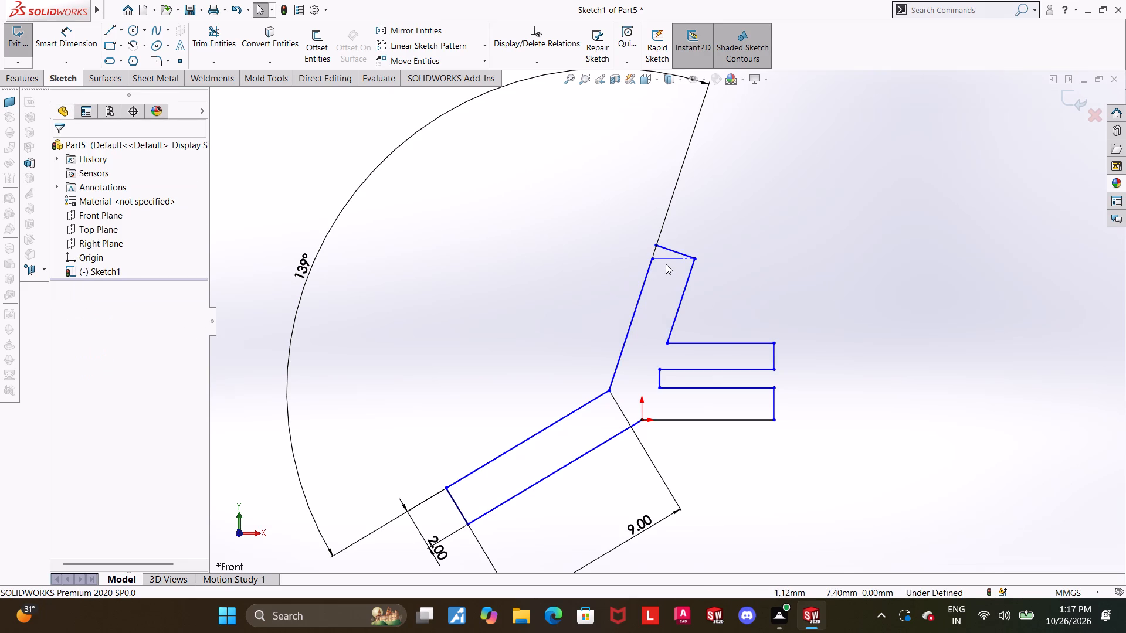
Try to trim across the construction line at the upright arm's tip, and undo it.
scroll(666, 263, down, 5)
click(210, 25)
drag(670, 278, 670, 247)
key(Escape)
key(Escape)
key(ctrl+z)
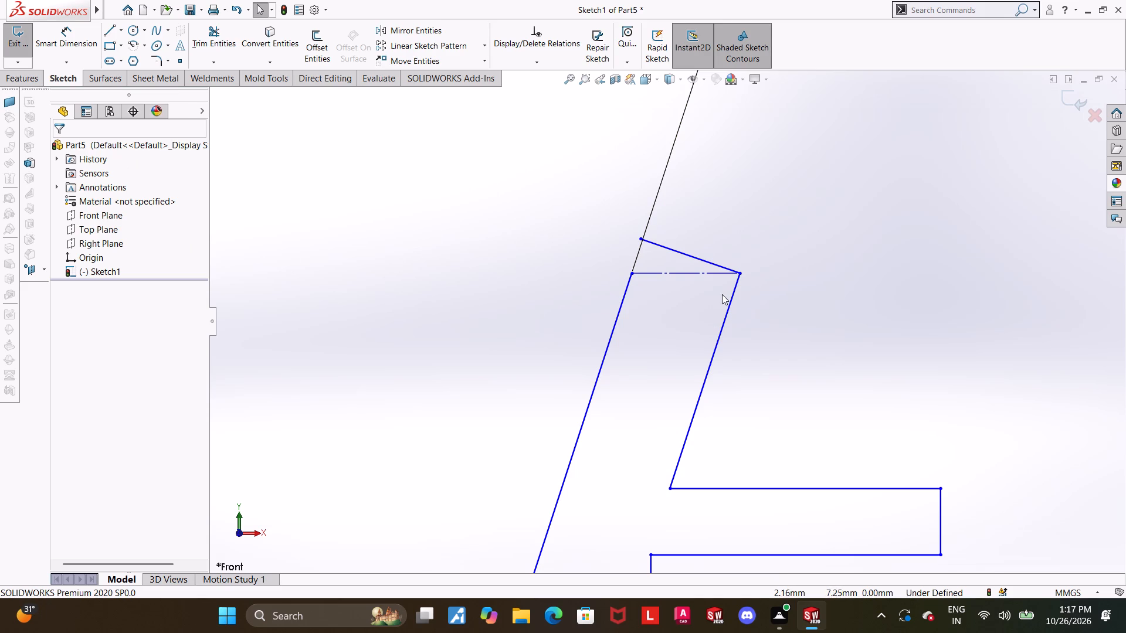
Remove the horizontal construction line at the upright arm's tip with Power Trim, with keeping trimmed entities as construction geometry turned off.
key(Escape)
click(219, 44)
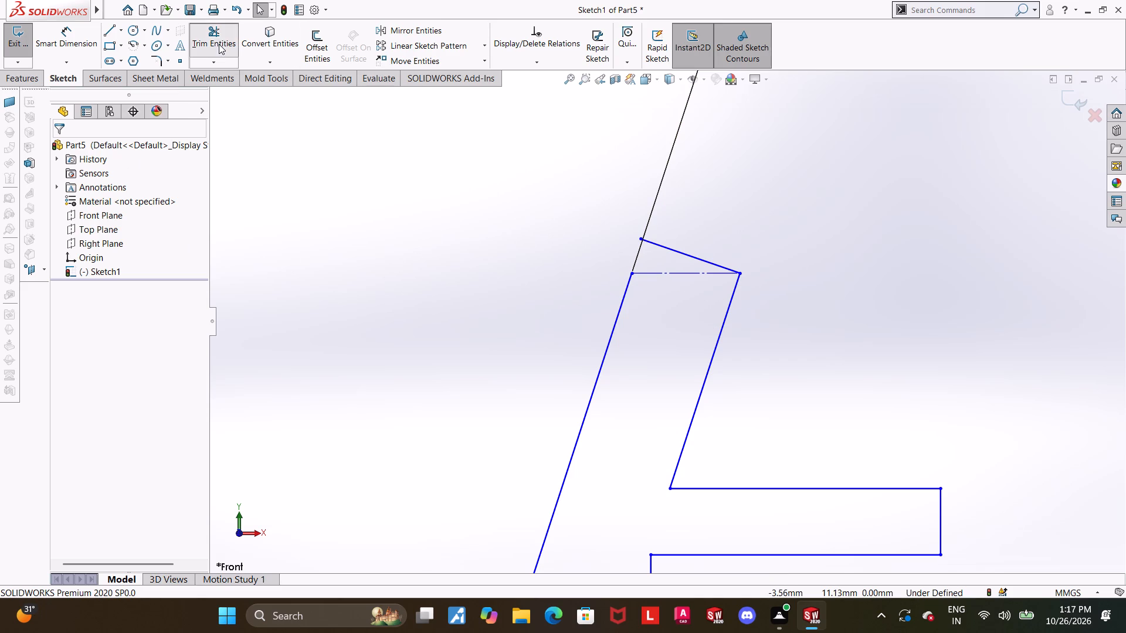
click(60, 393)
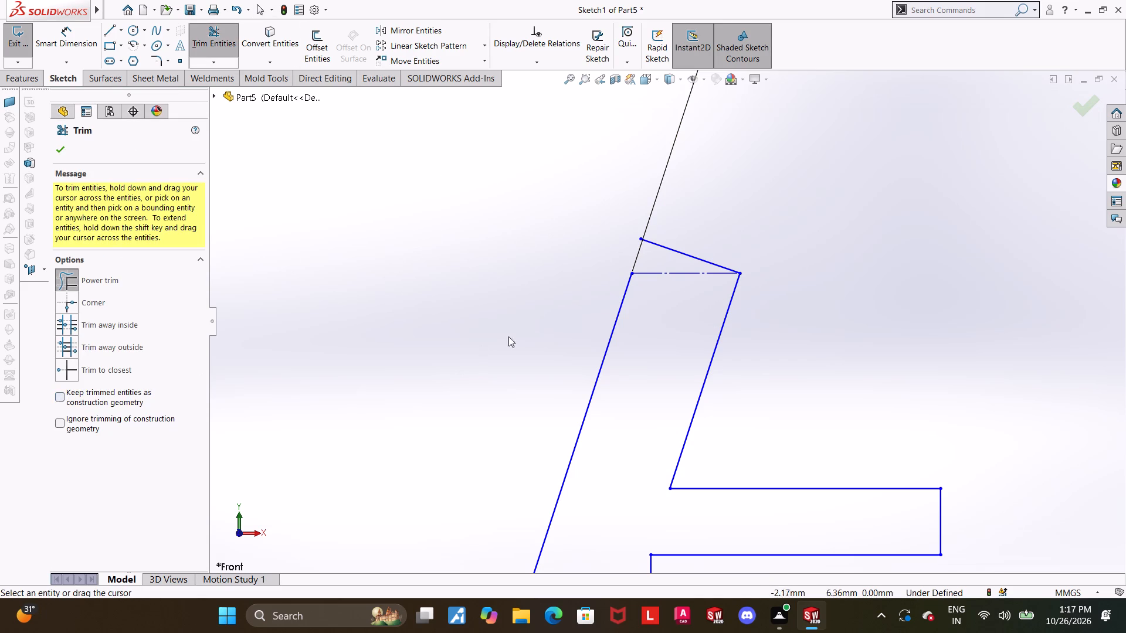
drag(673, 297, 664, 261)
key(Escape)
key(Escape)
Merge the new end line's free endpoint with the top endpoint of the upright arm's outer slanted edge.
click(641, 242)
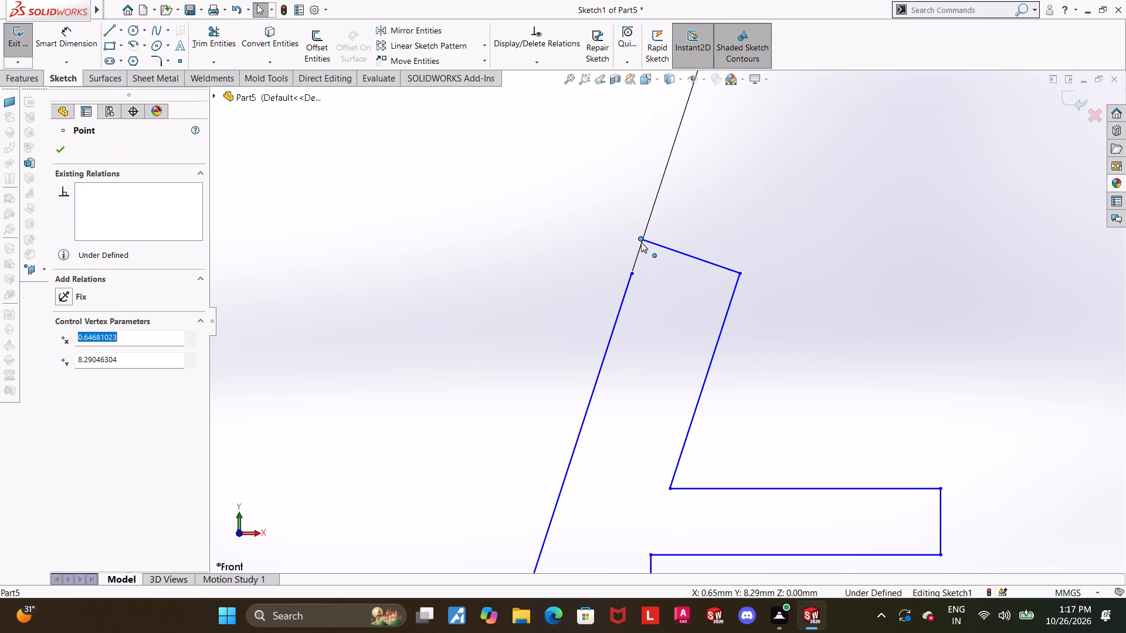
ctrl+click(633, 271)
click(60, 407)
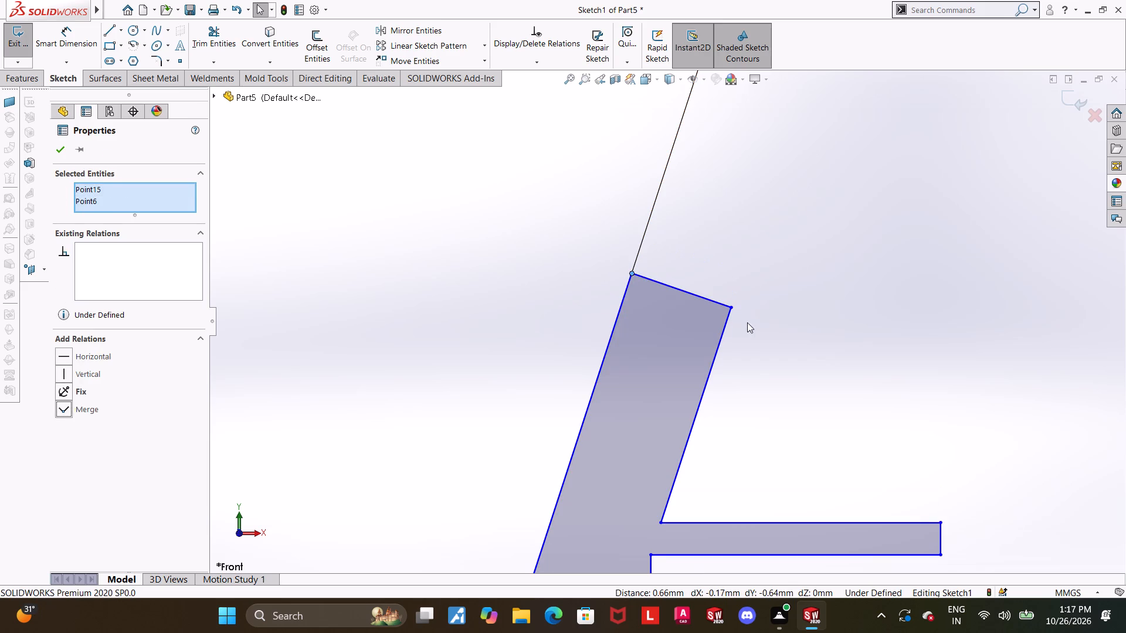
click(795, 297)
Dimension the upright arm's slanted end edge to 2 mm.
scroll(802, 322, up, 2)
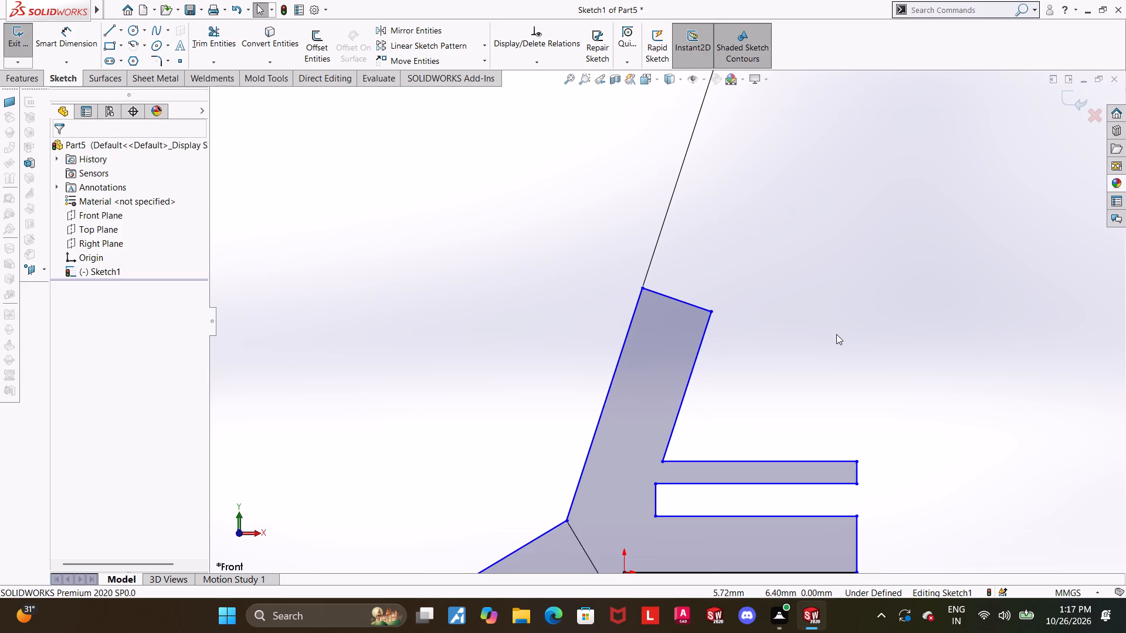
scroll(834, 333, up, 1)
scroll(774, 287, up, 3)
key(Escape)
click(80, 35)
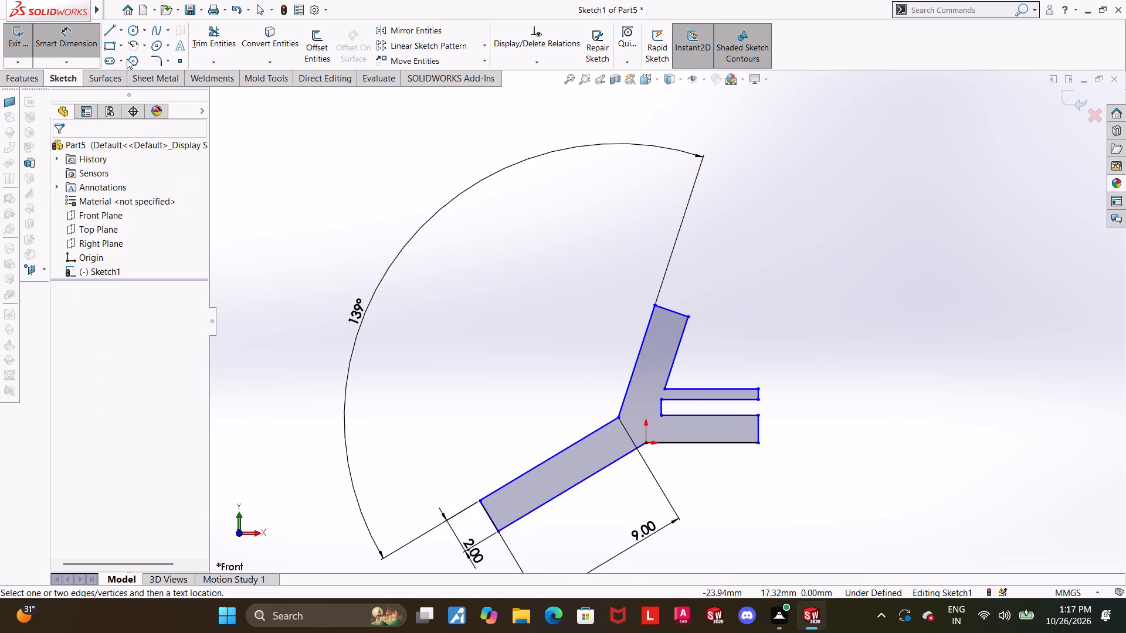
scroll(827, 297, down, 1)
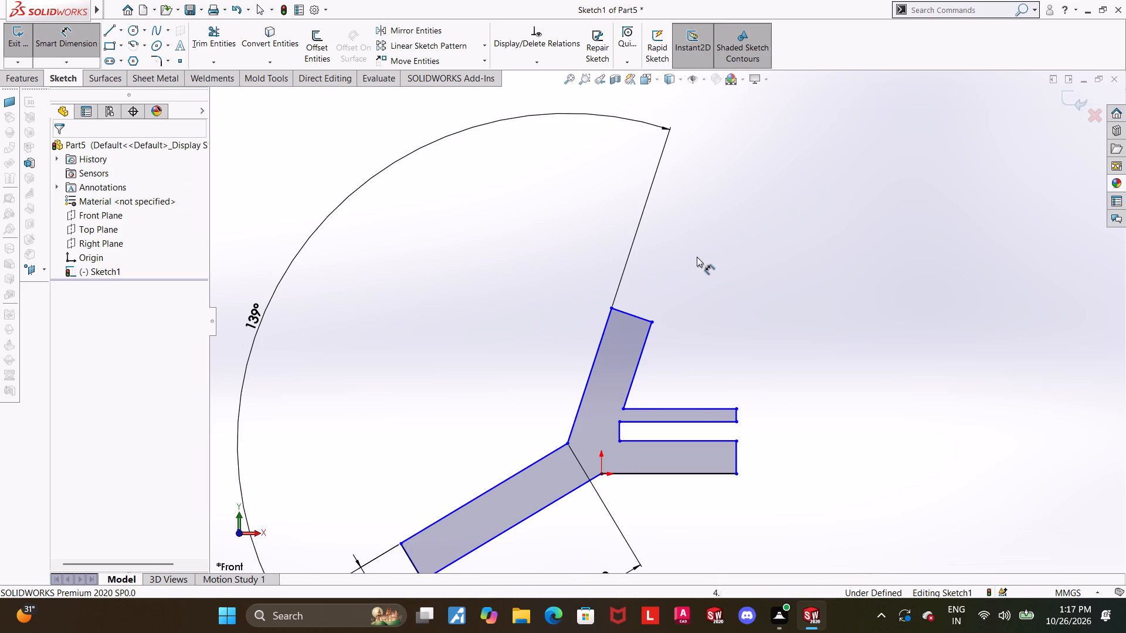
scroll(711, 267, up, 1)
scroll(710, 268, down, 1)
scroll(543, 279, down, 1)
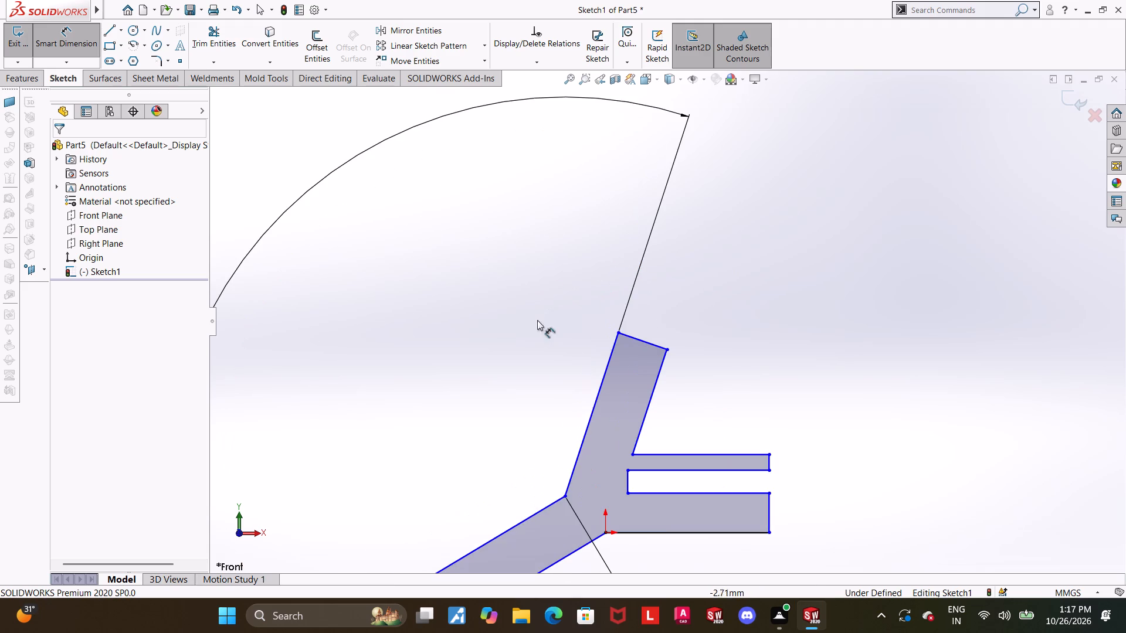
click(652, 343)
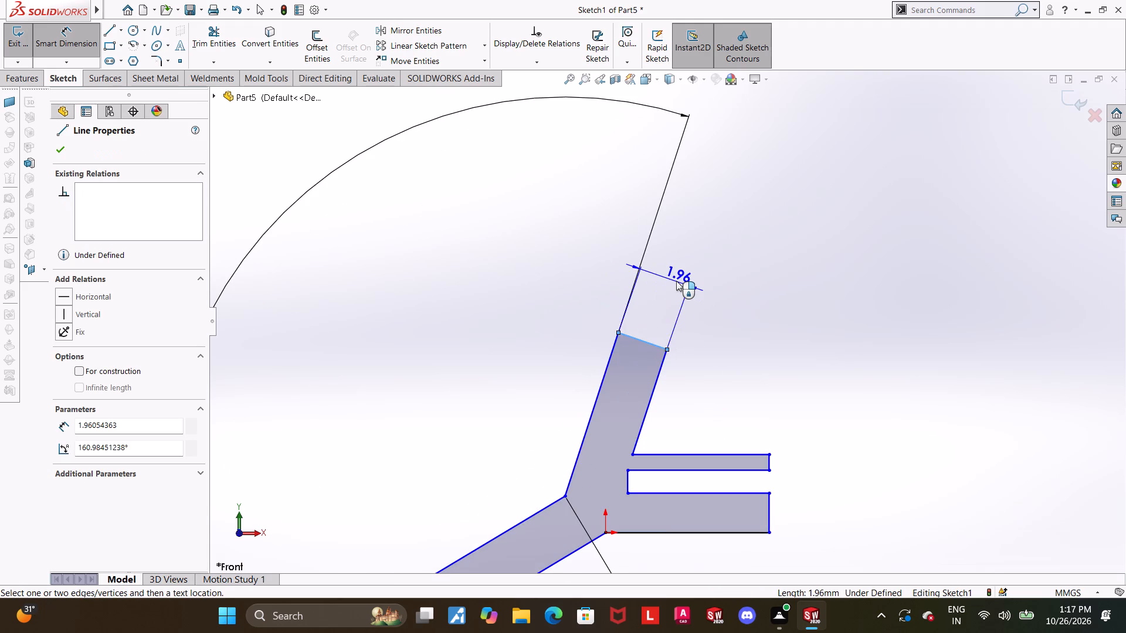
click(676, 281)
key(2)
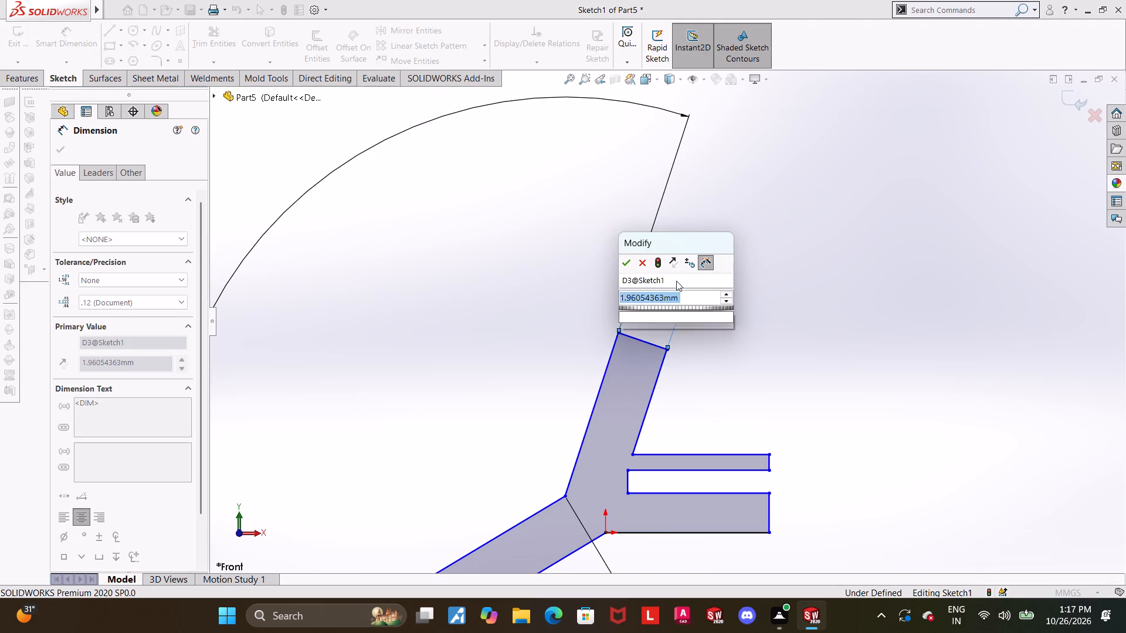
key(Return)
key(Escape)
key(Escape)
click(737, 270)
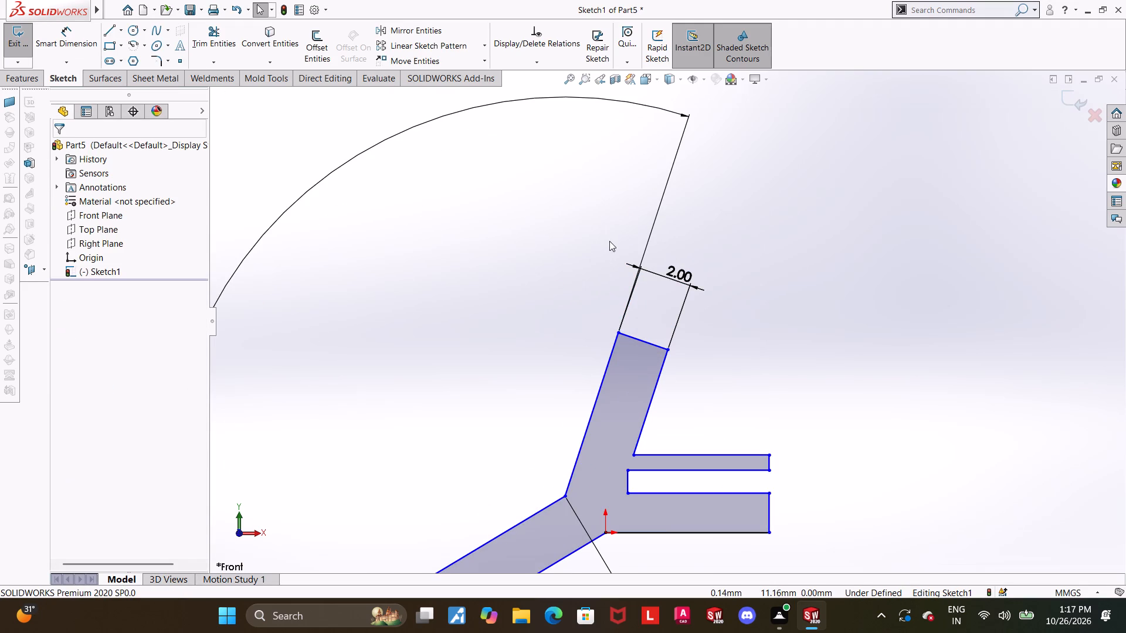
Reposition the slotted arm's top horizontal edge higher so that its upper prong is thicker.
scroll(608, 241, up, 1)
scroll(708, 236, up, 1)
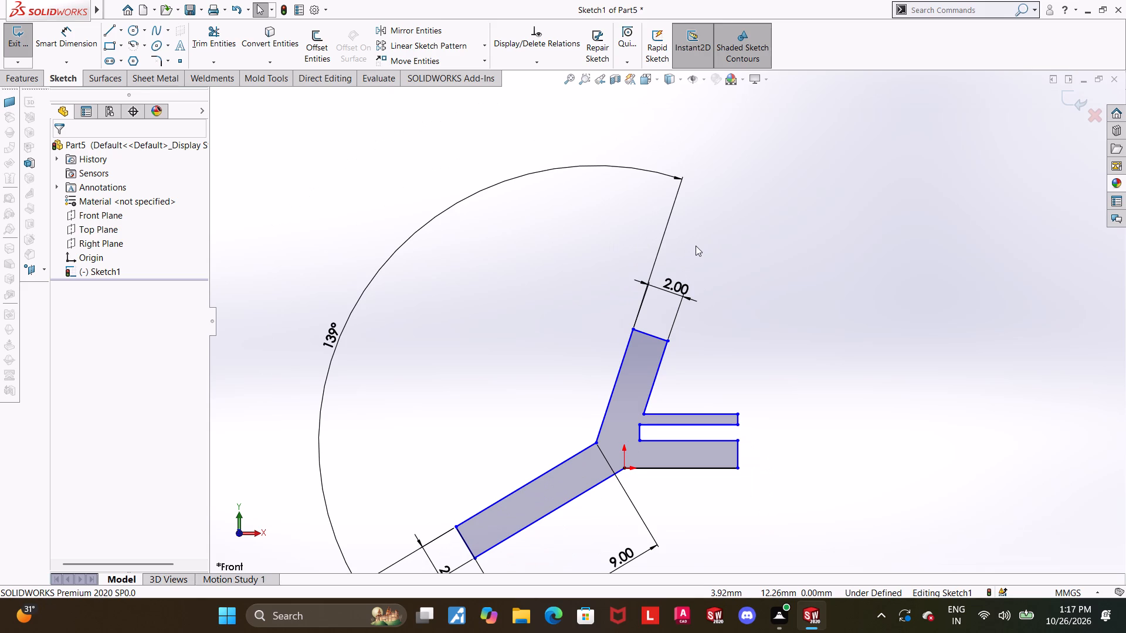
key(Escape)
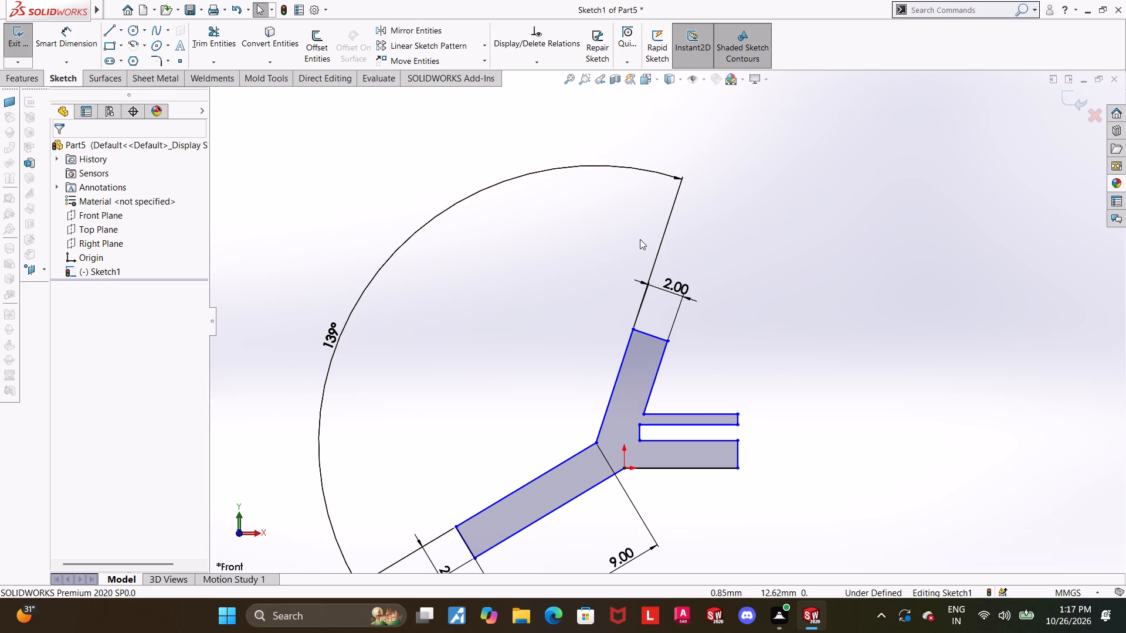
scroll(575, 289, up, 1)
scroll(541, 362, up, 1)
scroll(536, 363, down, 1)
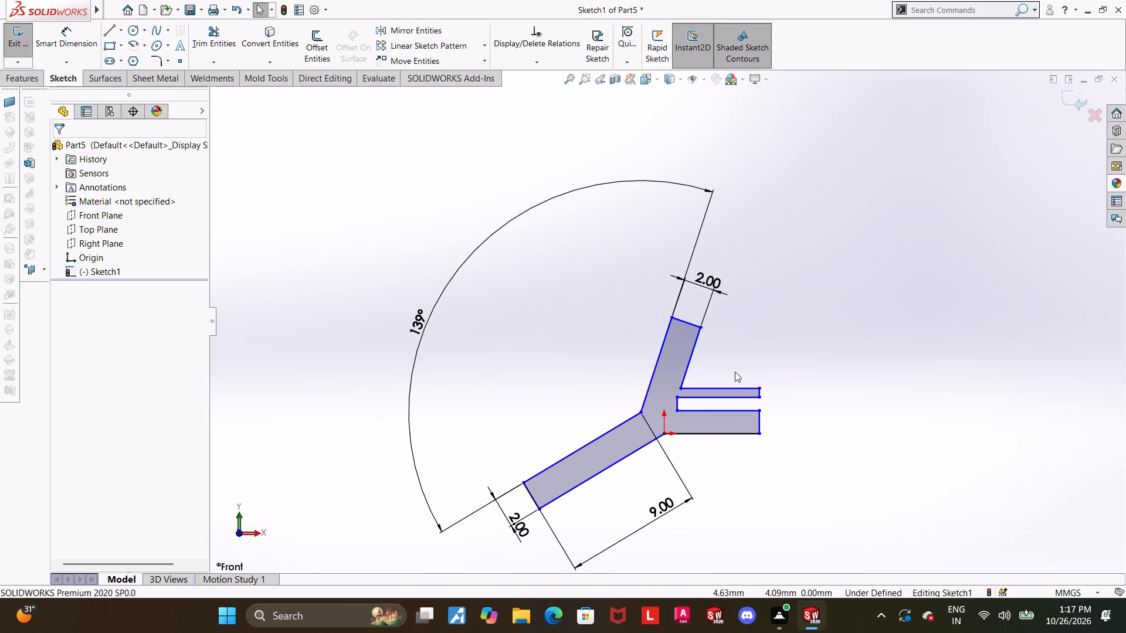
drag(732, 386, 731, 369)
key(Escape)
key(Escape)
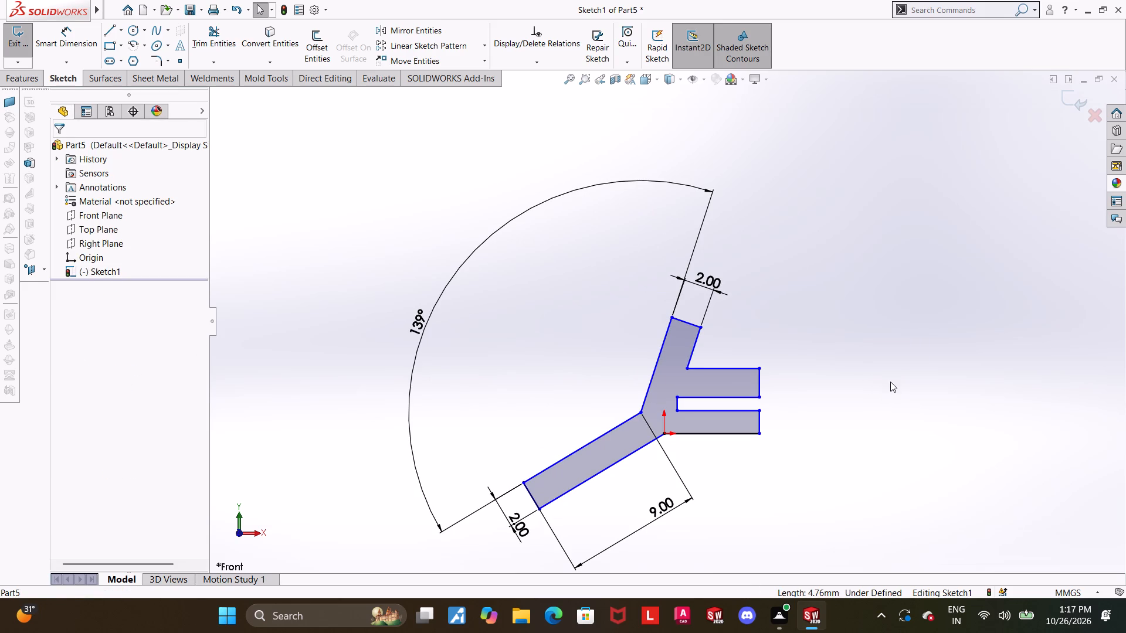
click(880, 390)
scroll(715, 362, down, 4)
key(Escape)
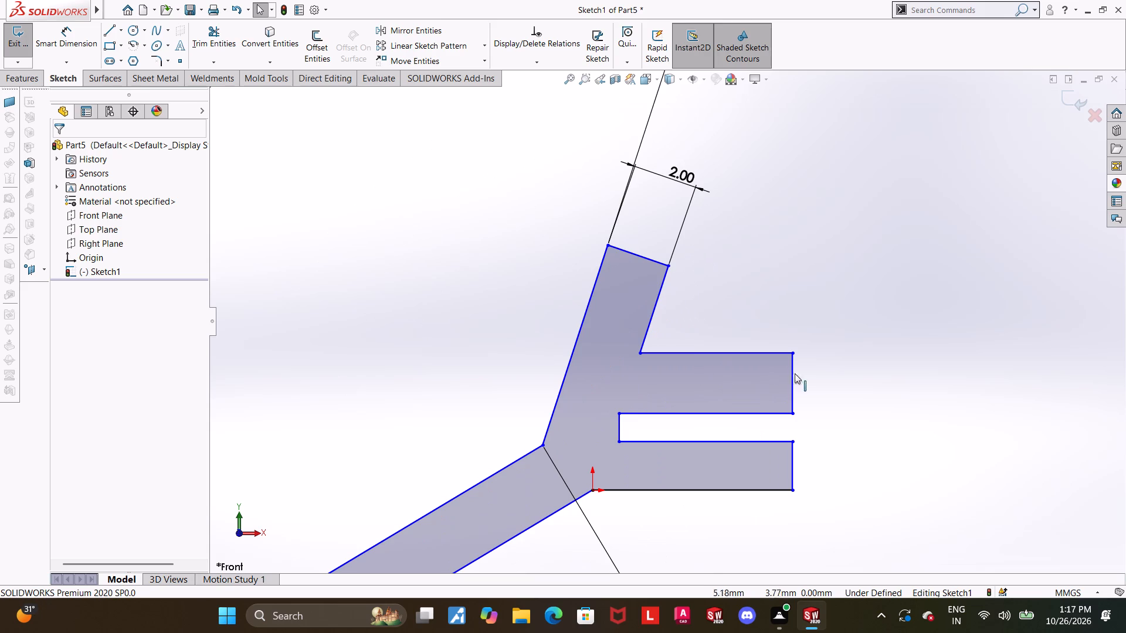
drag(669, 353, 646, 381)
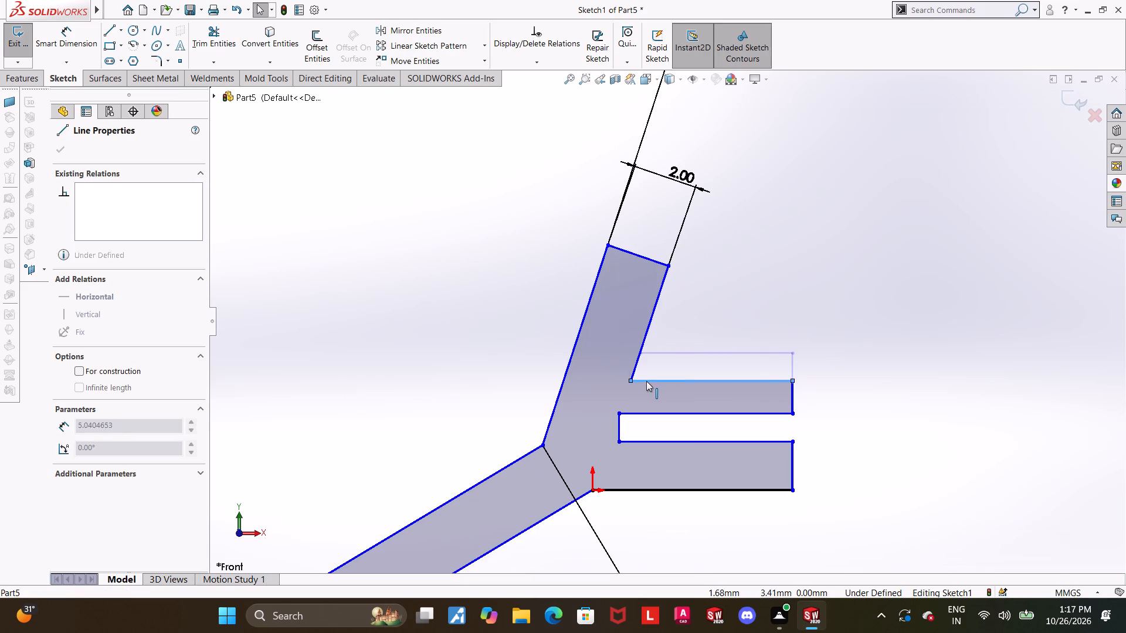
drag(646, 381, 645, 376)
click(862, 348)
key(Escape)
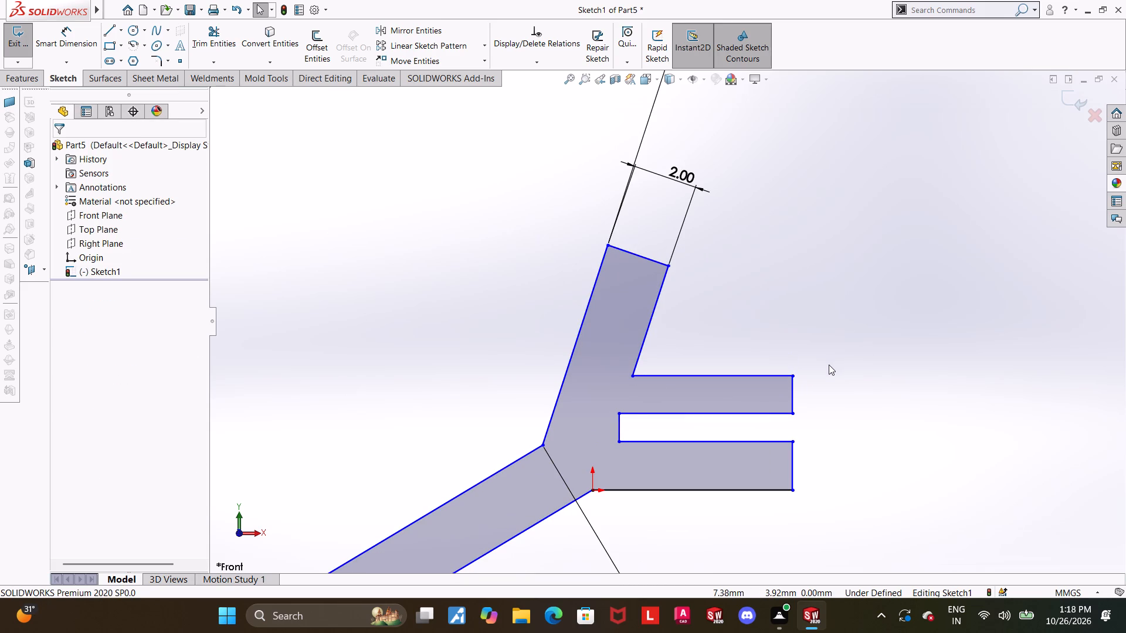
Dimension the upright arm's length from the elbow vertex shared with the sloped arm to the slanted end edge as 6 mm.
scroll(724, 383, down, 2)
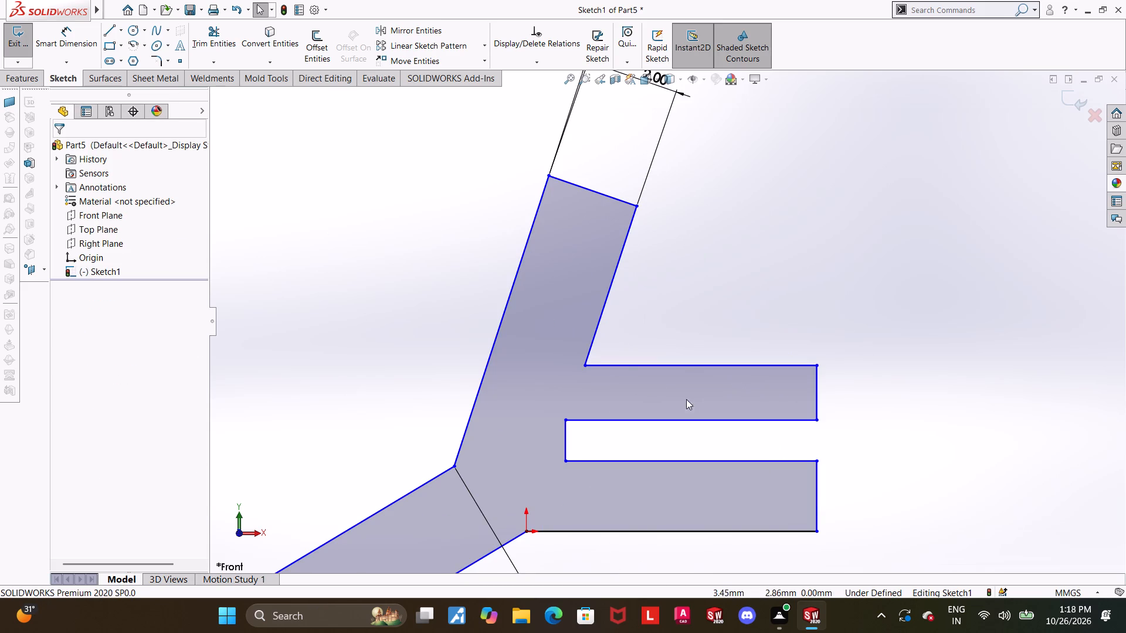
scroll(684, 368, up, 1)
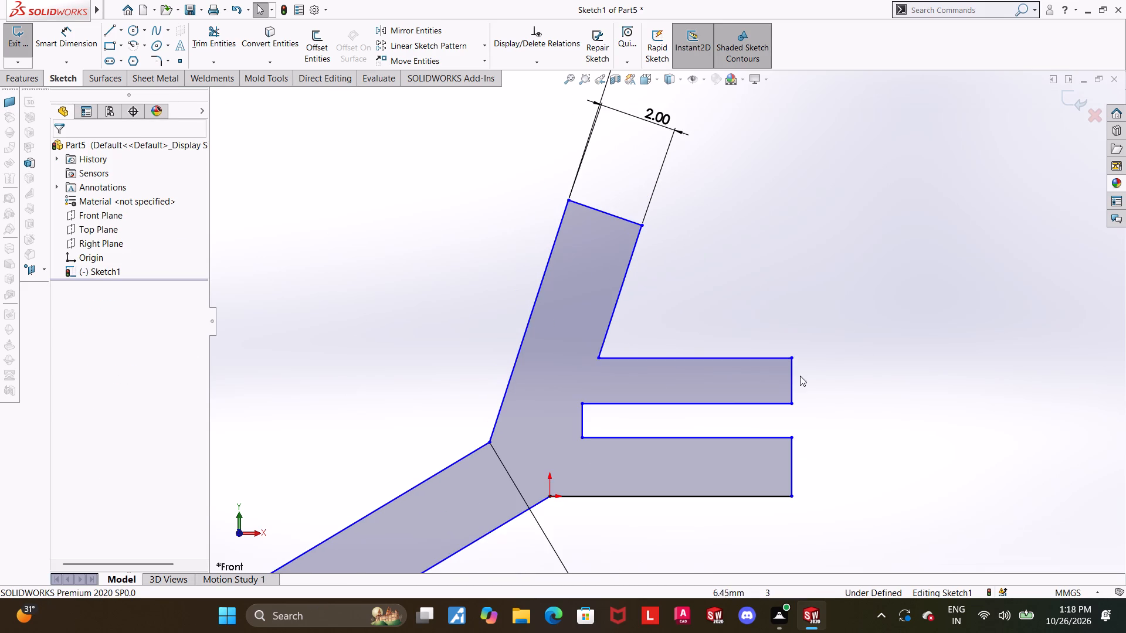
scroll(800, 376, up, 1)
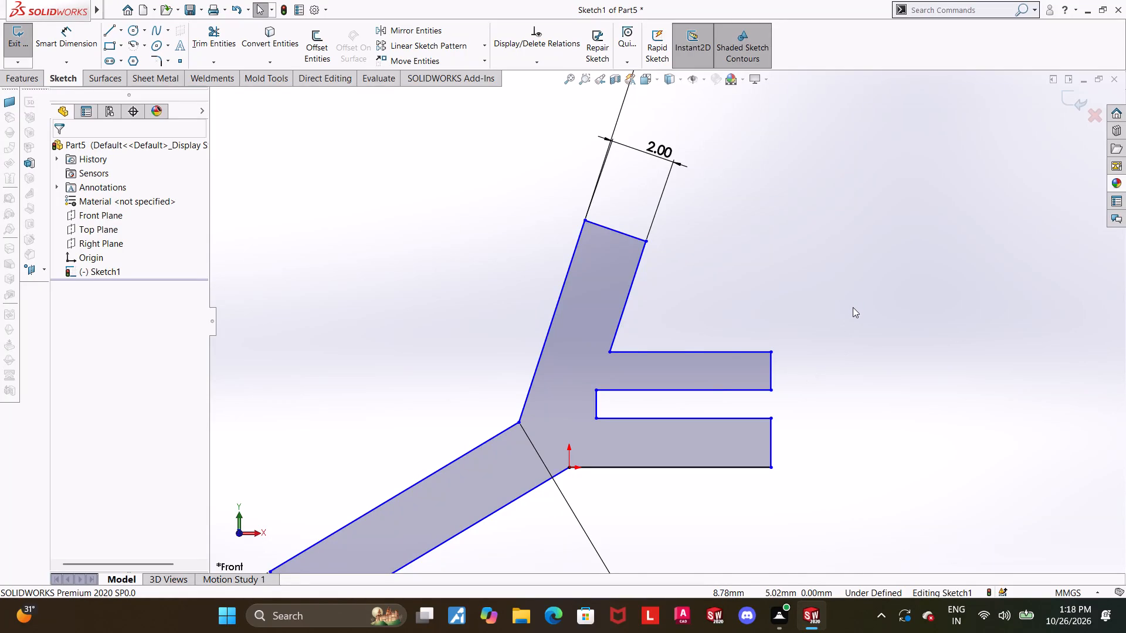
scroll(850, 313, up, 1)
scroll(686, 330, up, 2)
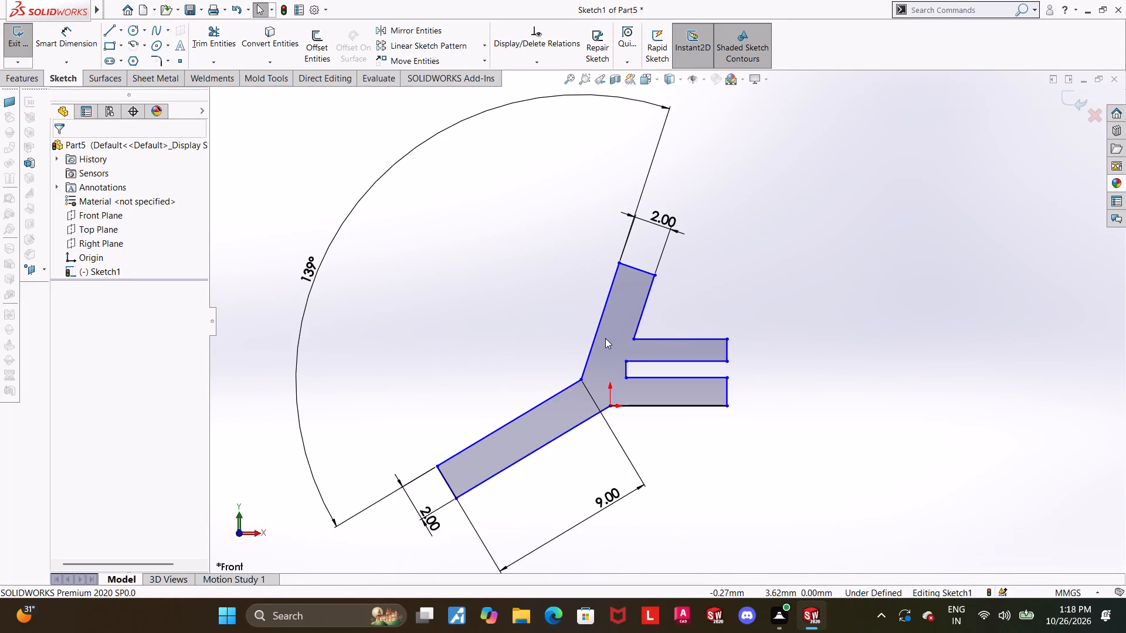
scroll(581, 348, down, 1)
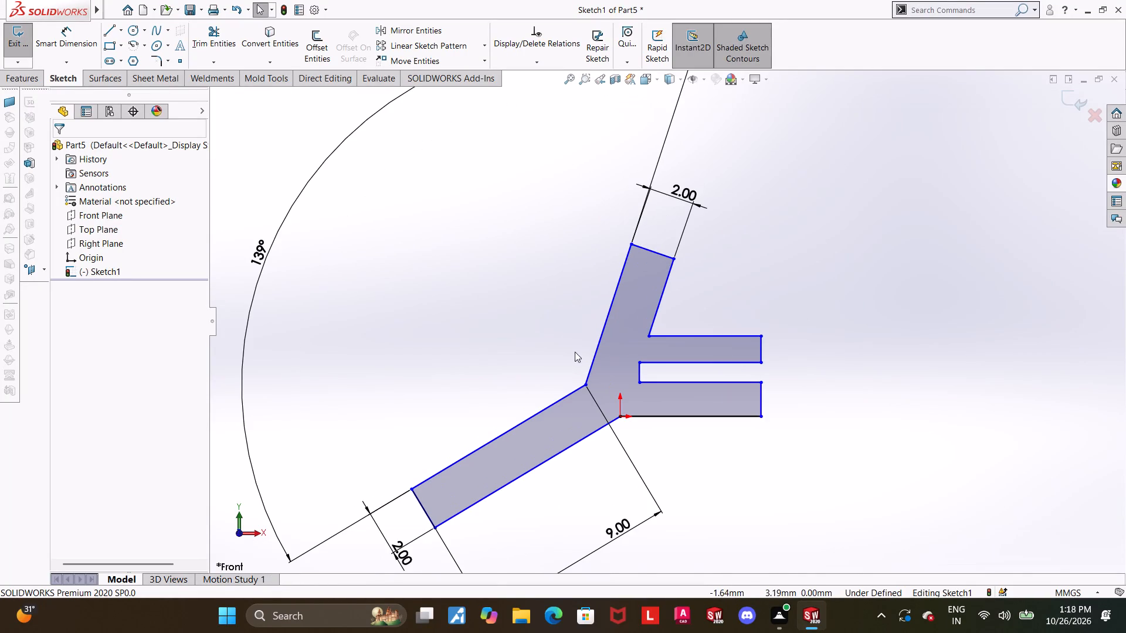
key(Escape)
scroll(565, 370, down, 2)
scroll(674, 382, up, 2)
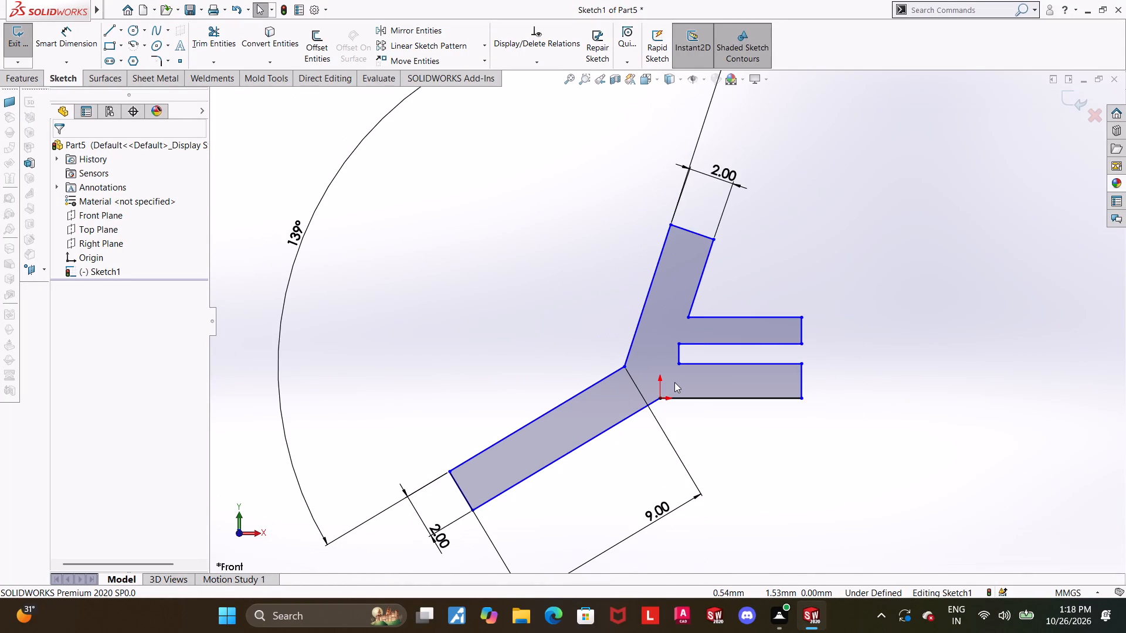
scroll(697, 379, up, 2)
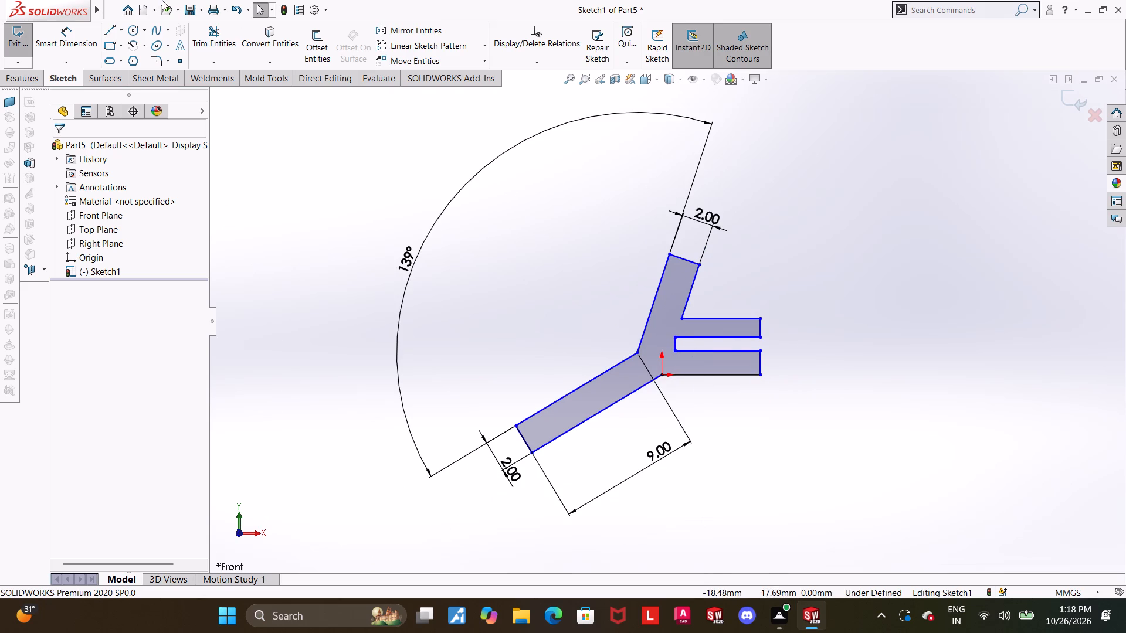
click(93, 32)
scroll(701, 265, down, 1)
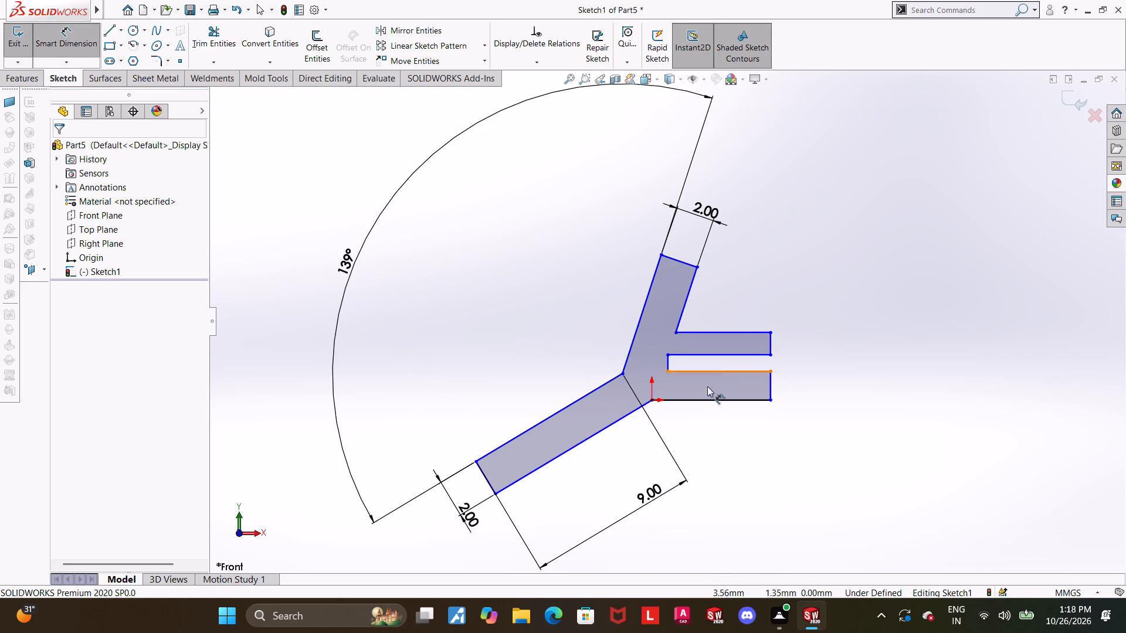
click(623, 373)
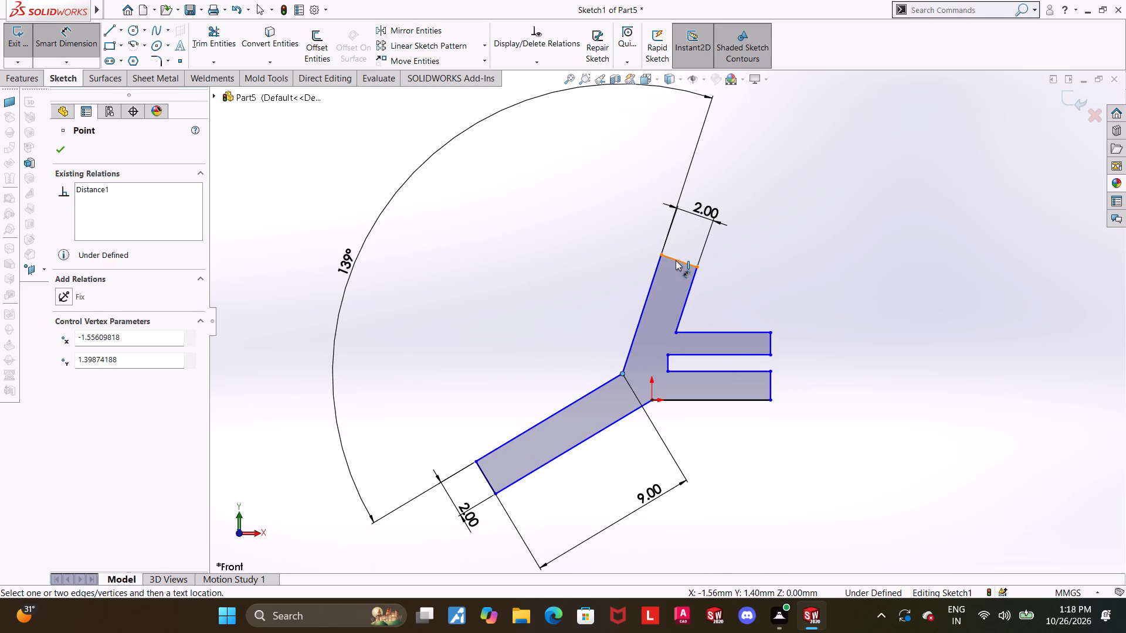
click(677, 258)
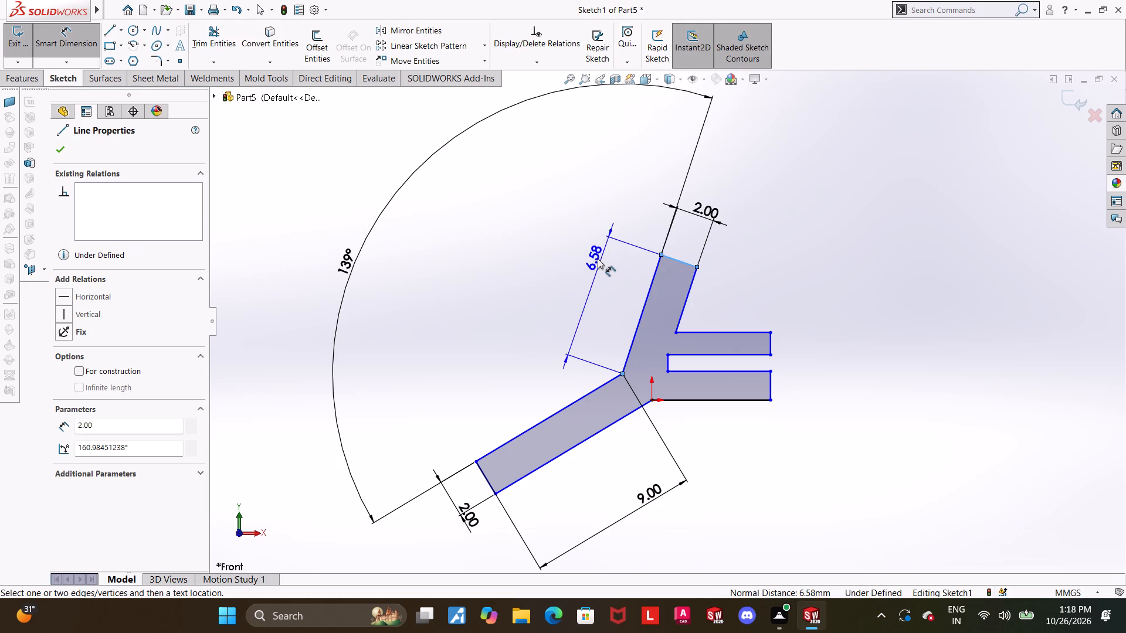
click(595, 256)
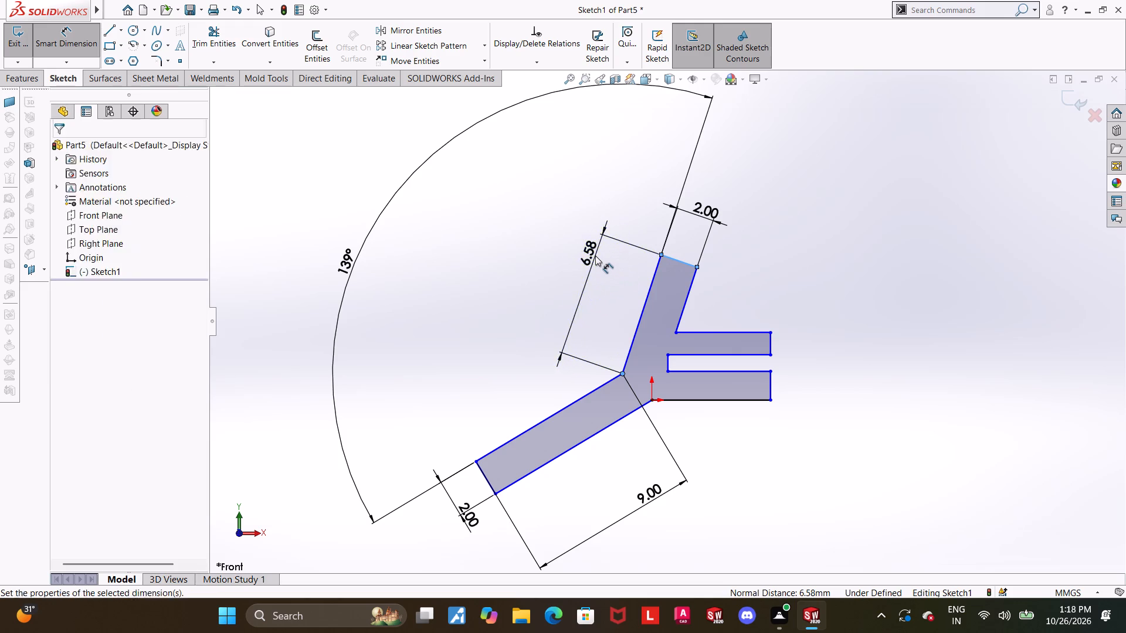
key(6)
key(Return)
key(Escape)
key(Escape)
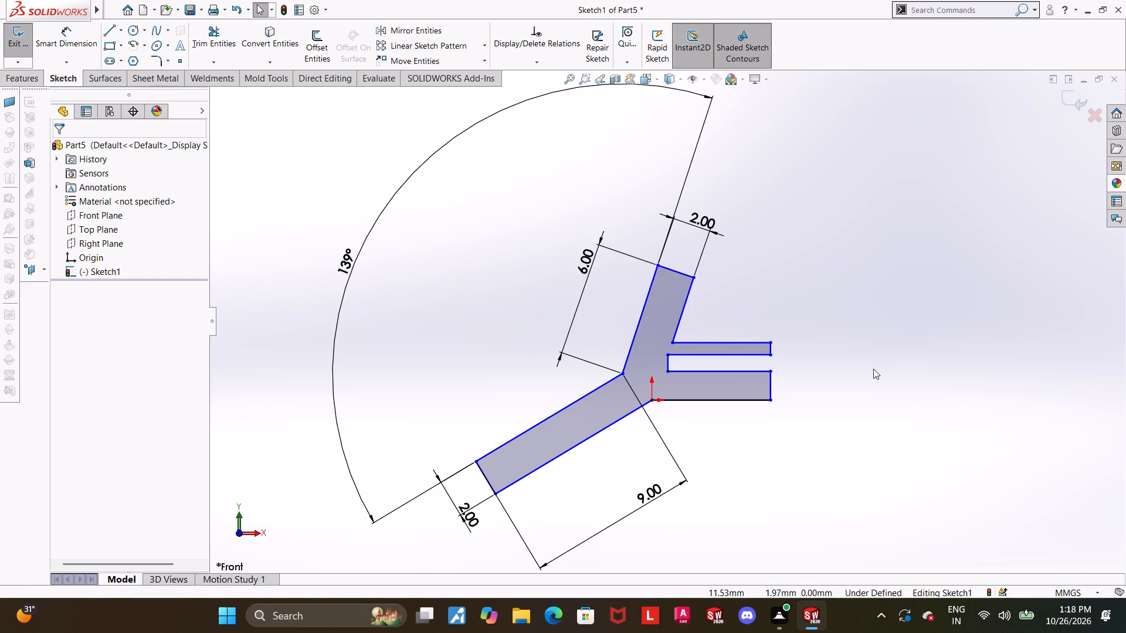
Move the slotted arm's top horizontal edge upward again to thicken the upper prong.
click(874, 369)
scroll(727, 358, down, 3)
drag(706, 322, 703, 297)
click(897, 345)
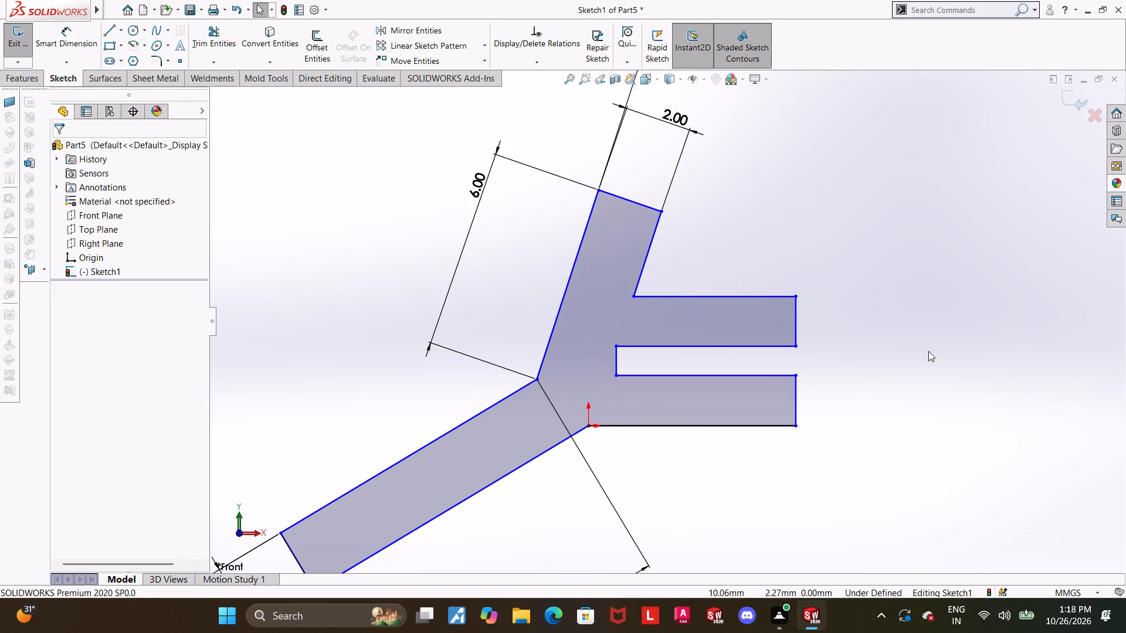
click(928, 351)
click(928, 351)
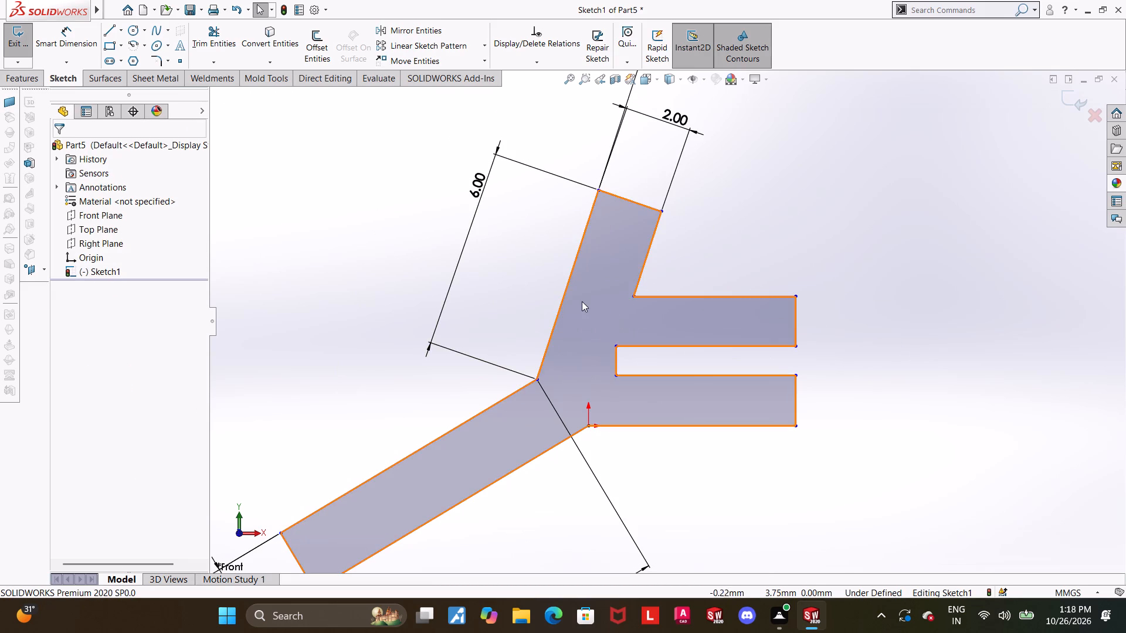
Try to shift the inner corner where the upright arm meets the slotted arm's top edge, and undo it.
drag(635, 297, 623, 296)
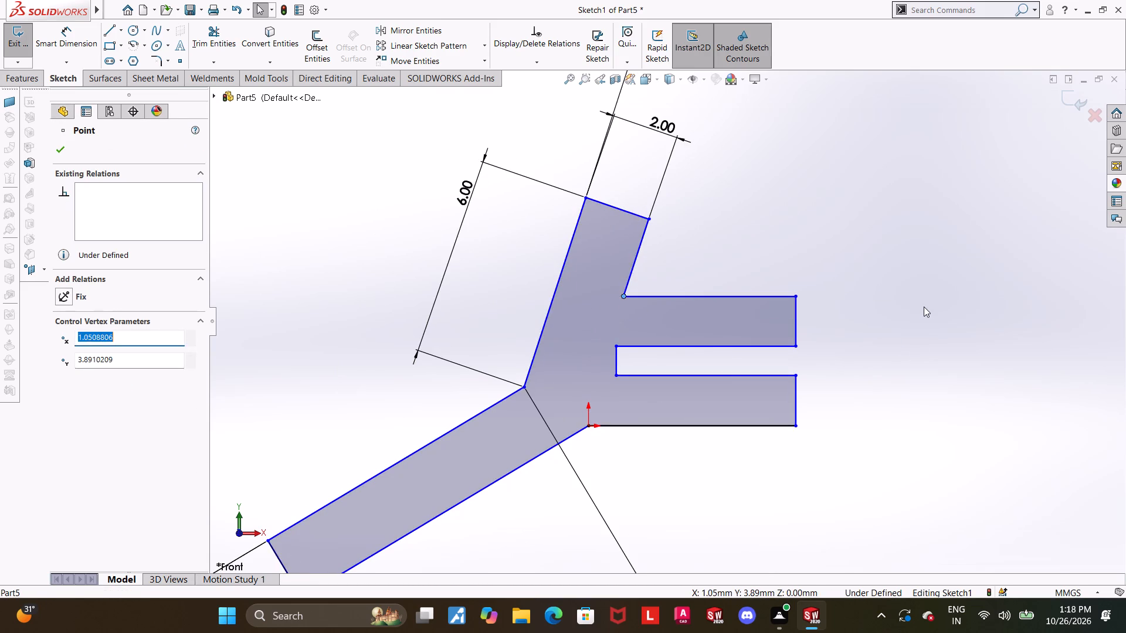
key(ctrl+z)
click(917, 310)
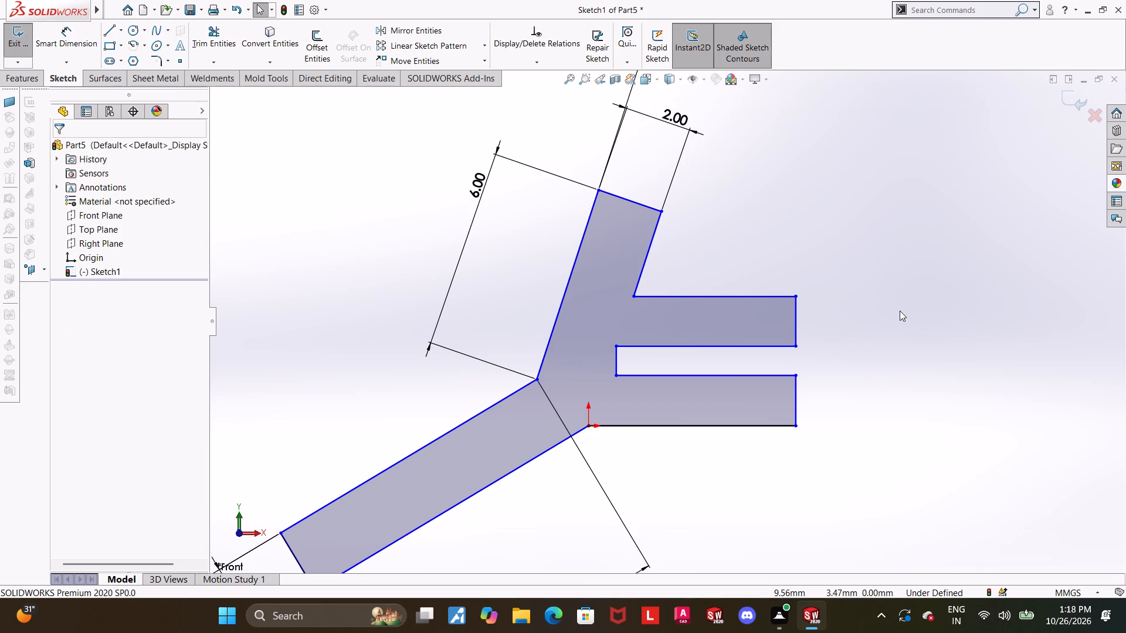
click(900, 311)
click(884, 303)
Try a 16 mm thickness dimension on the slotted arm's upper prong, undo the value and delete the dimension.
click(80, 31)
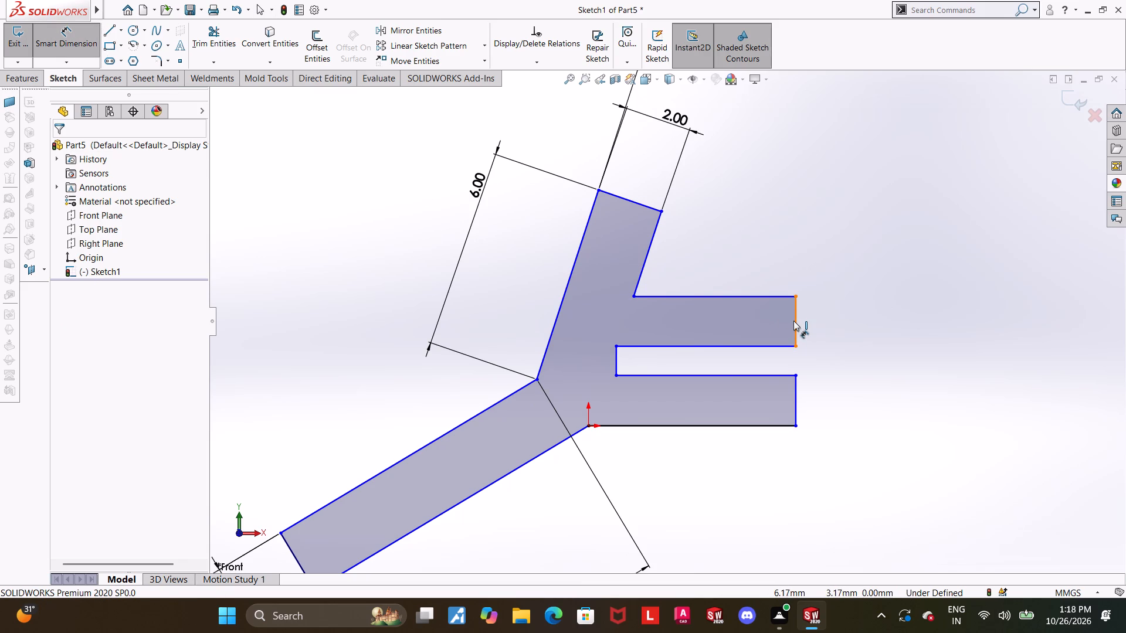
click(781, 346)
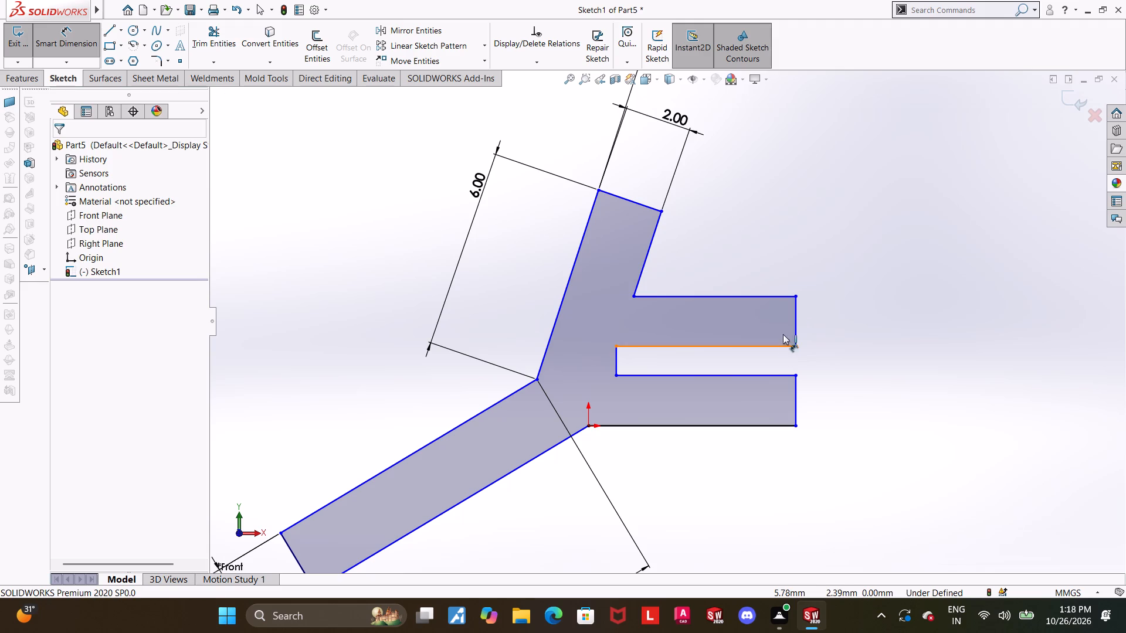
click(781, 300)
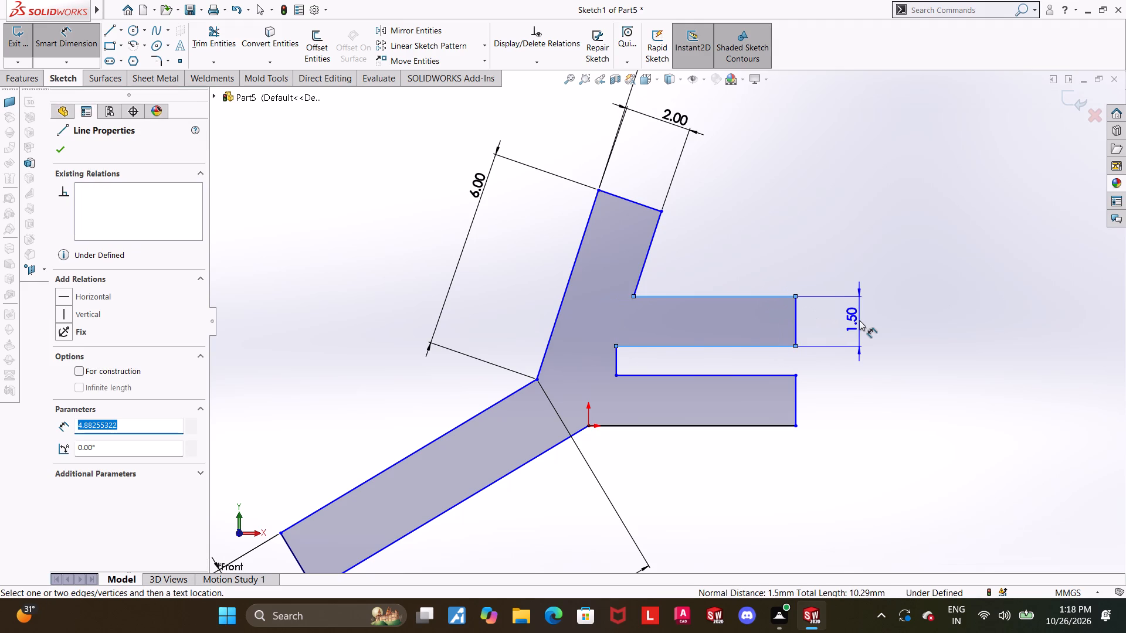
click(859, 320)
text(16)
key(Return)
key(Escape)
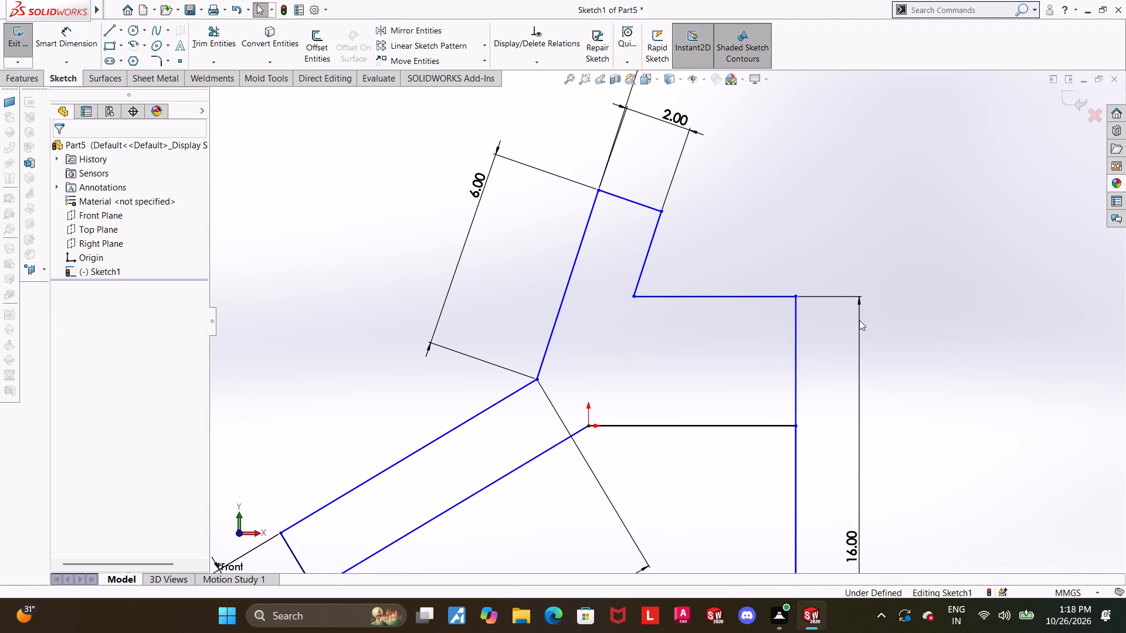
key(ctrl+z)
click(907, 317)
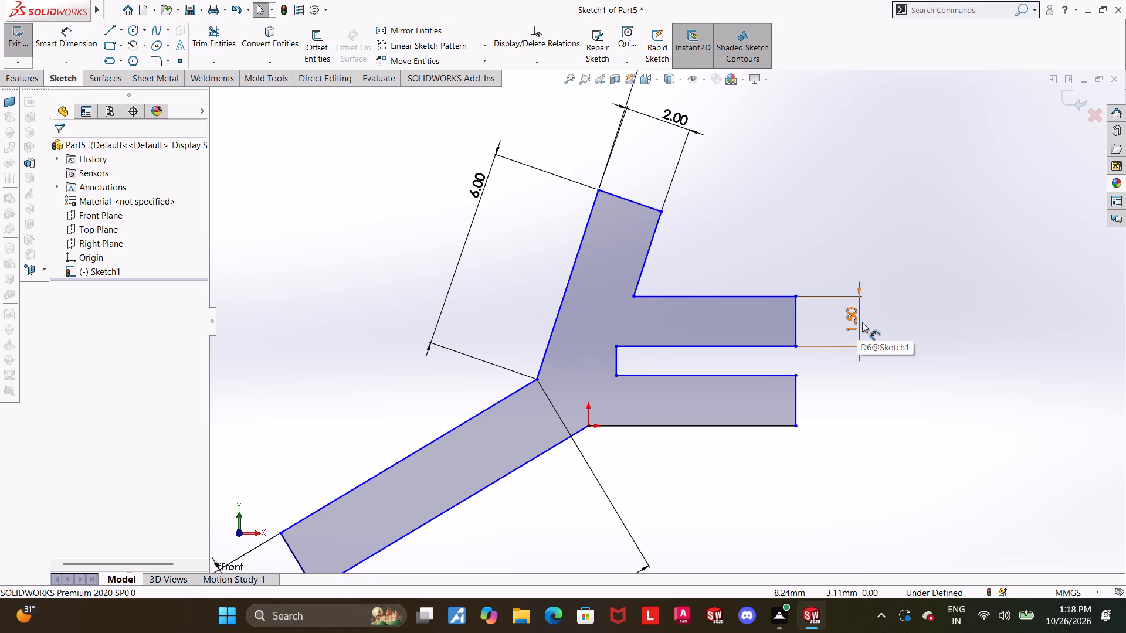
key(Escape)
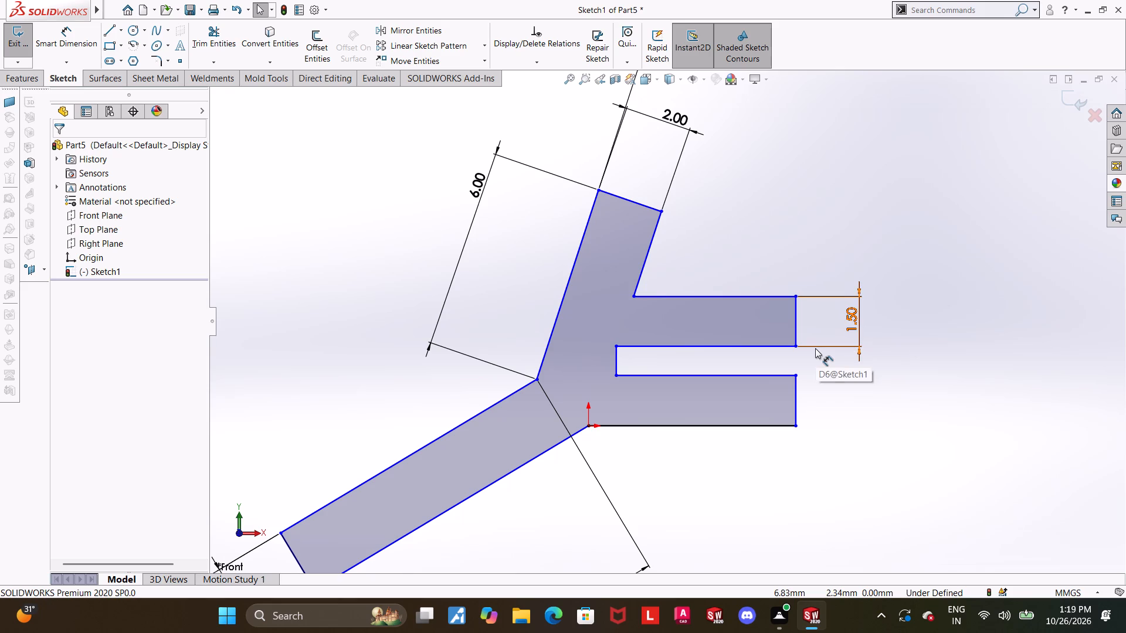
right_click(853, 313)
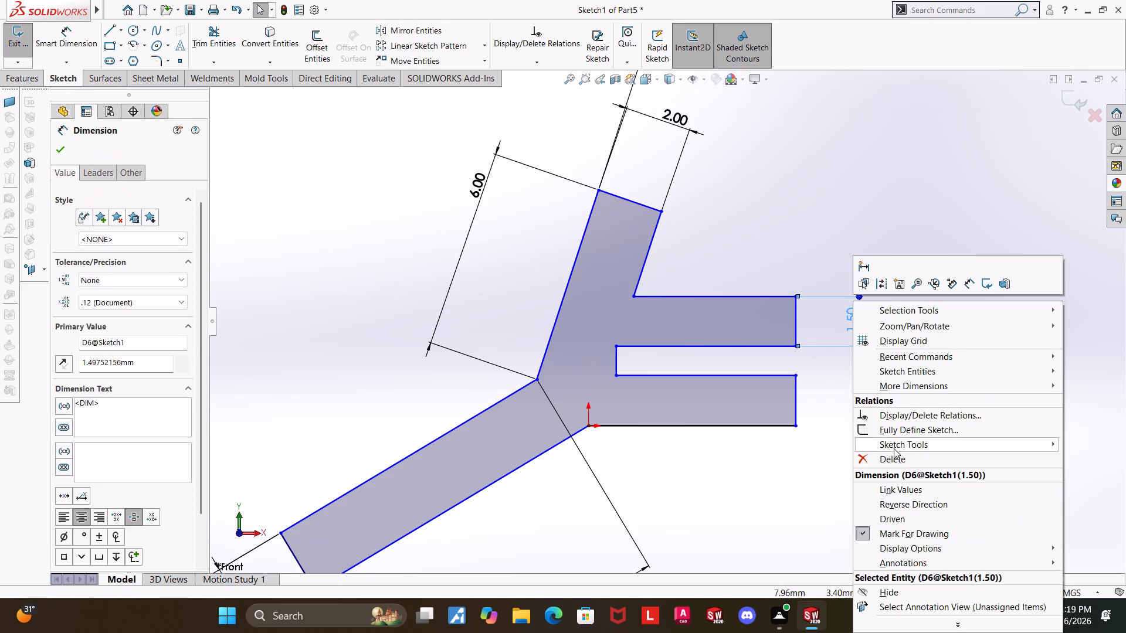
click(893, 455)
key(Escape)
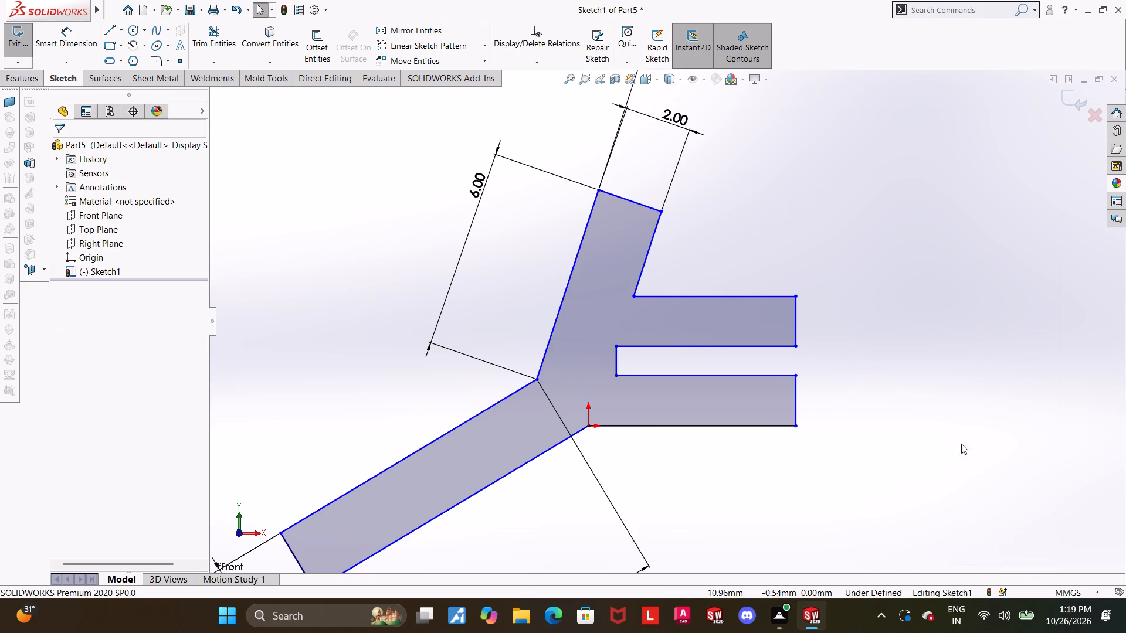
Dimension the distance from the slotted arm's top edge to the slot's lower edge as 3.3 mm.
click(63, 43)
click(762, 377)
click(752, 297)
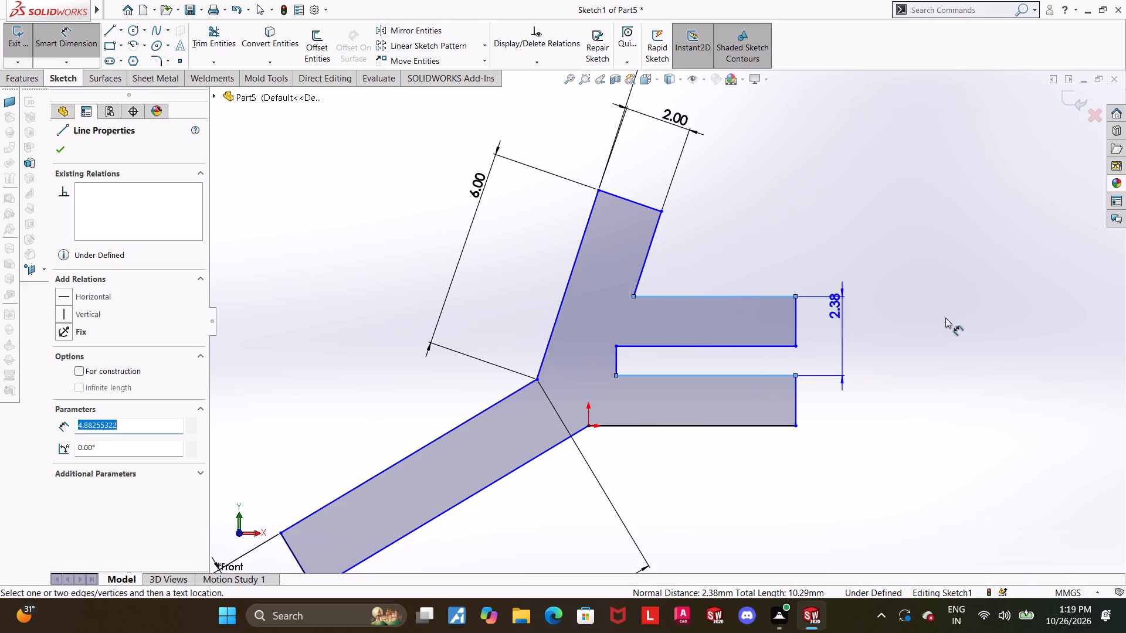
click(947, 318)
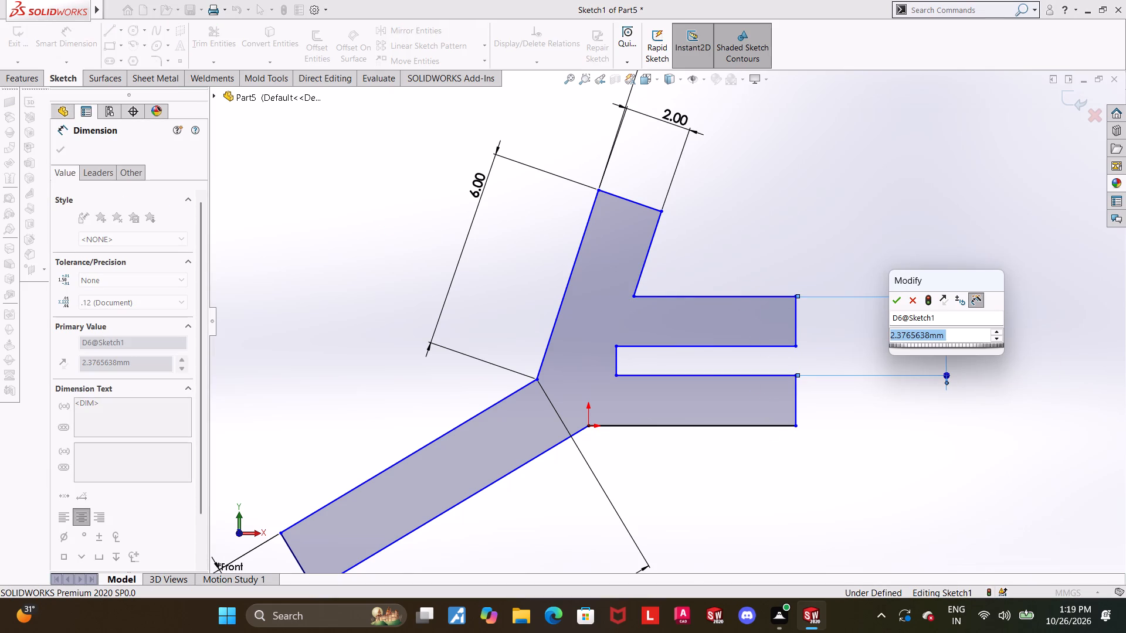
key(3)
text(.3)
key(Return)
key(Escape)
key(Escape)
click(824, 486)
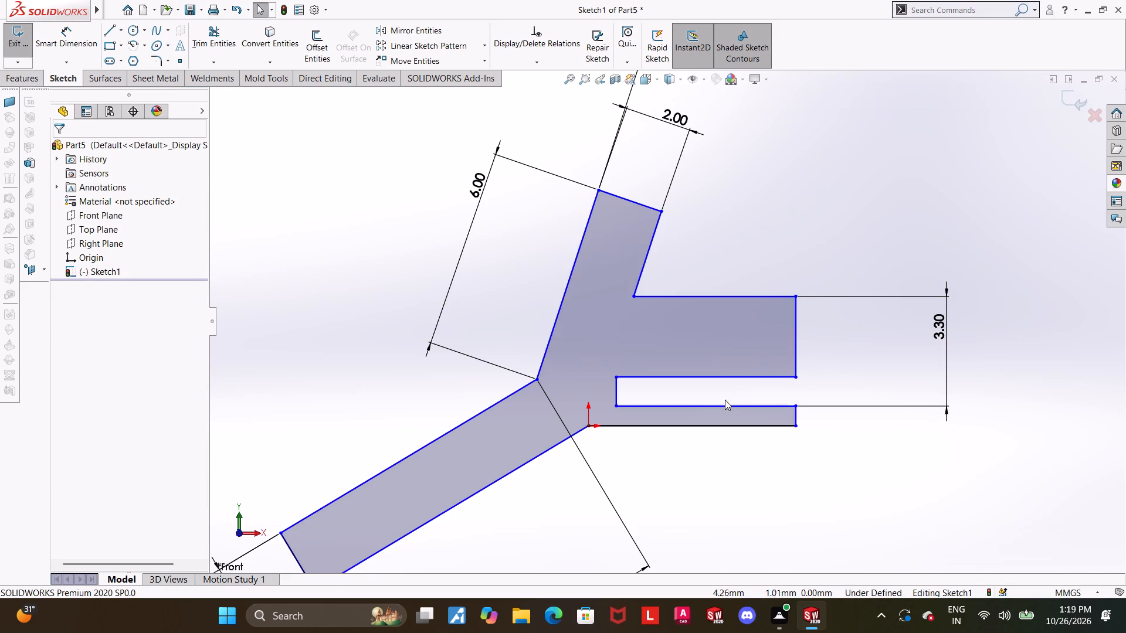
Move the slot's upper edge upward to widen the slot, leaving the upper prong about 1.5 mm thick.
drag(718, 426, 723, 445)
drag(710, 374, 713, 369)
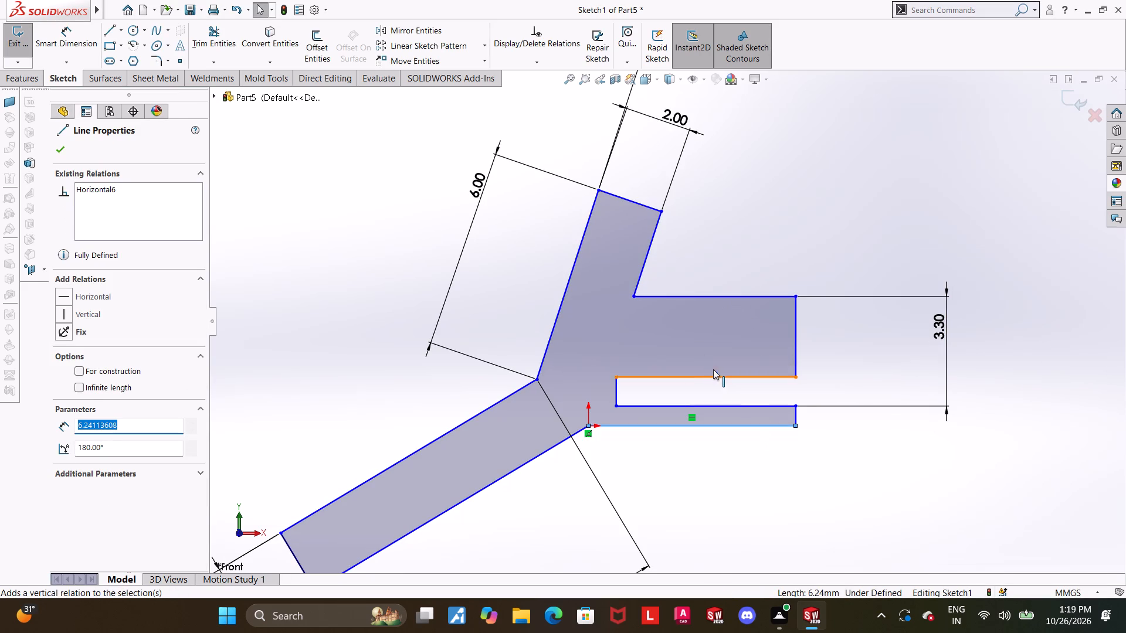
drag(713, 369, 715, 347)
click(890, 503)
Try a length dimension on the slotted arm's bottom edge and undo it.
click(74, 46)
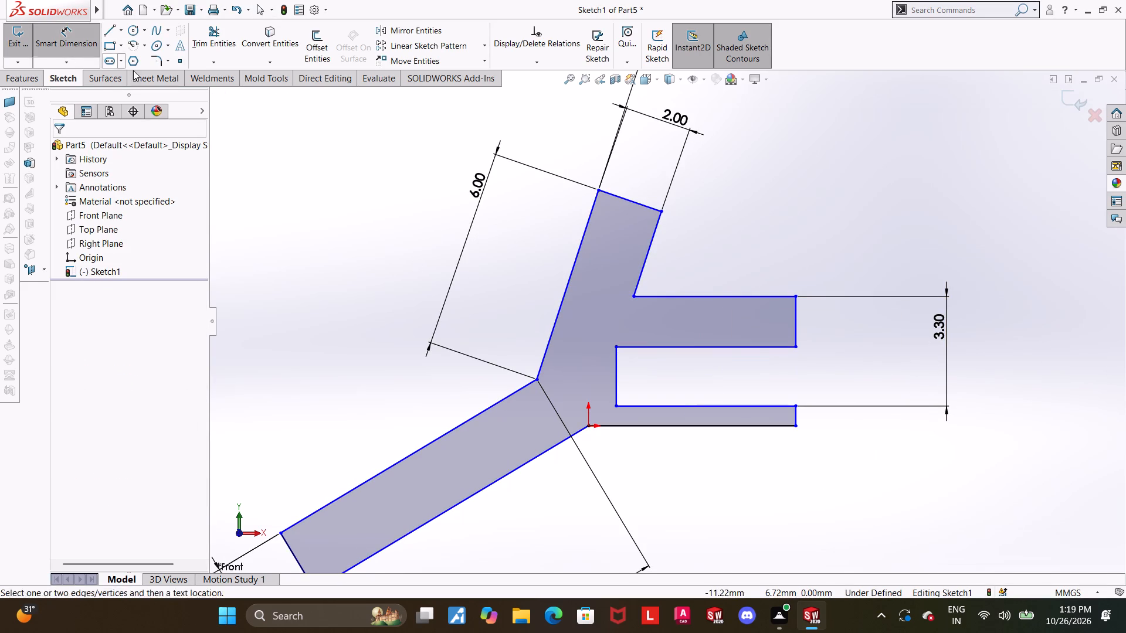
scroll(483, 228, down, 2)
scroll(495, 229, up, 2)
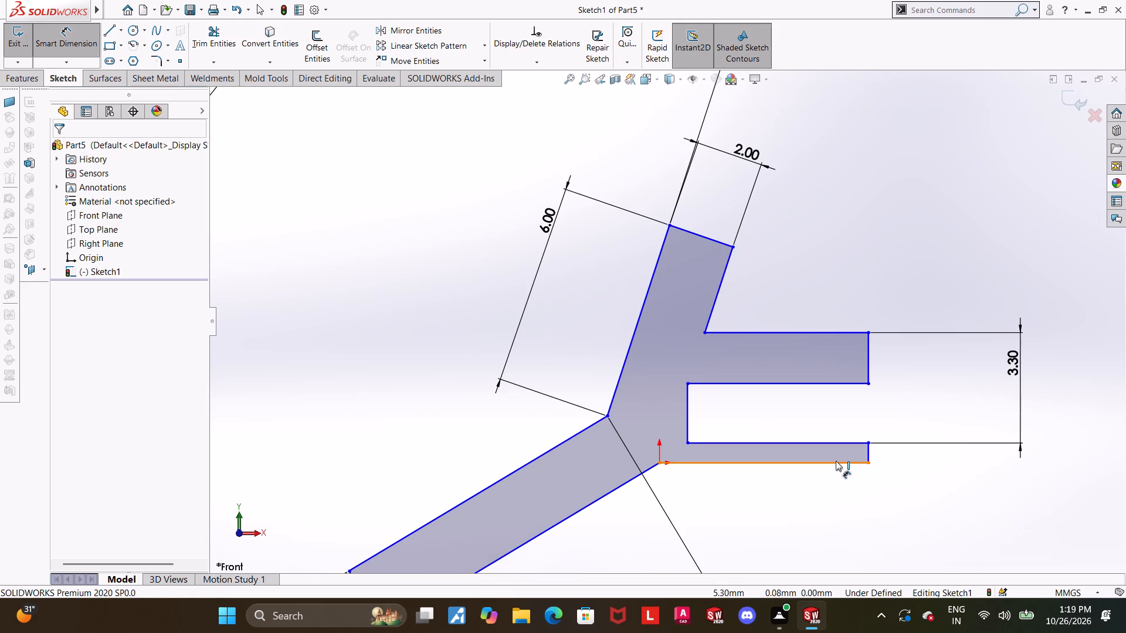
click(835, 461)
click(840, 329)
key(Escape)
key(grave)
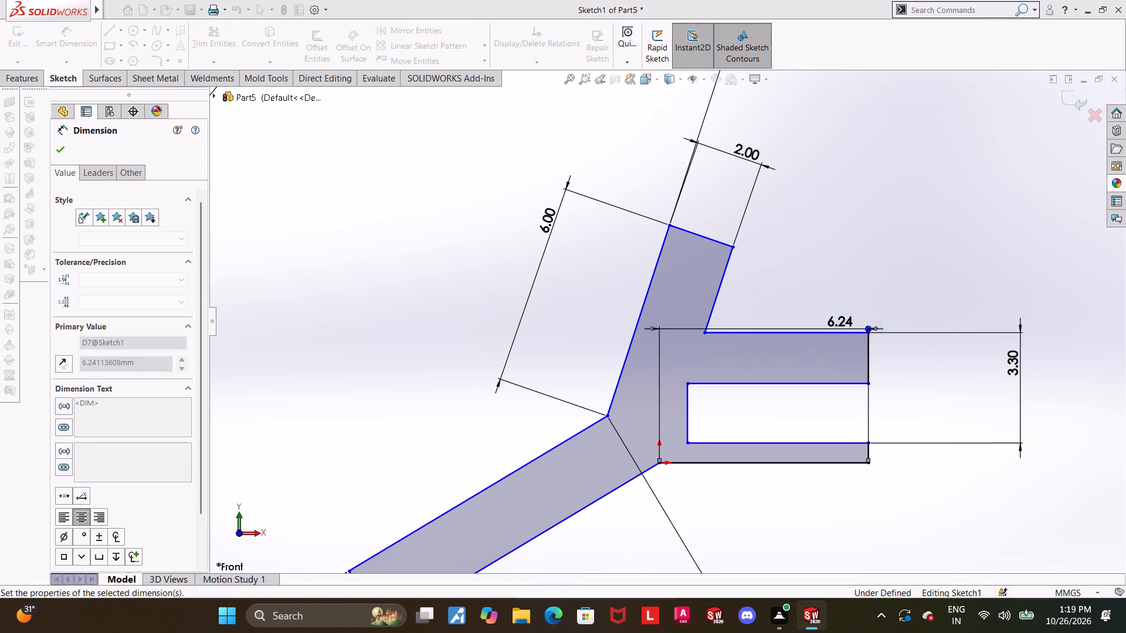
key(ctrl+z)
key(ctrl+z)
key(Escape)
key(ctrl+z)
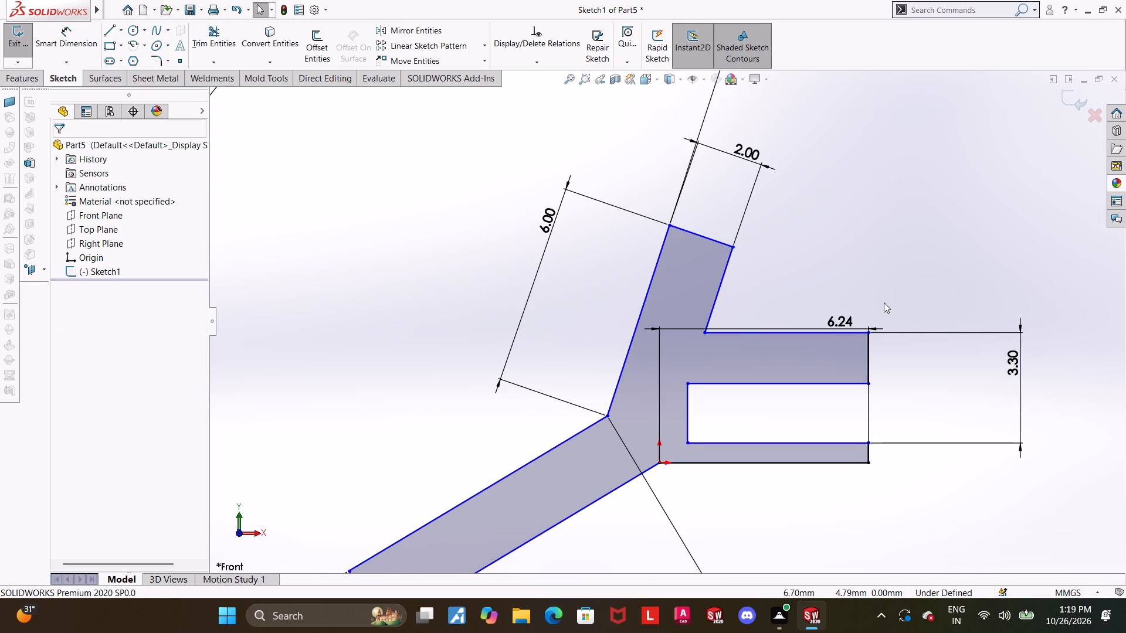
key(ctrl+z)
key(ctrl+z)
Dimension the slotted arm's overall height between its bottom and top horizontal edges as 5.1 mm.
click(66, 35)
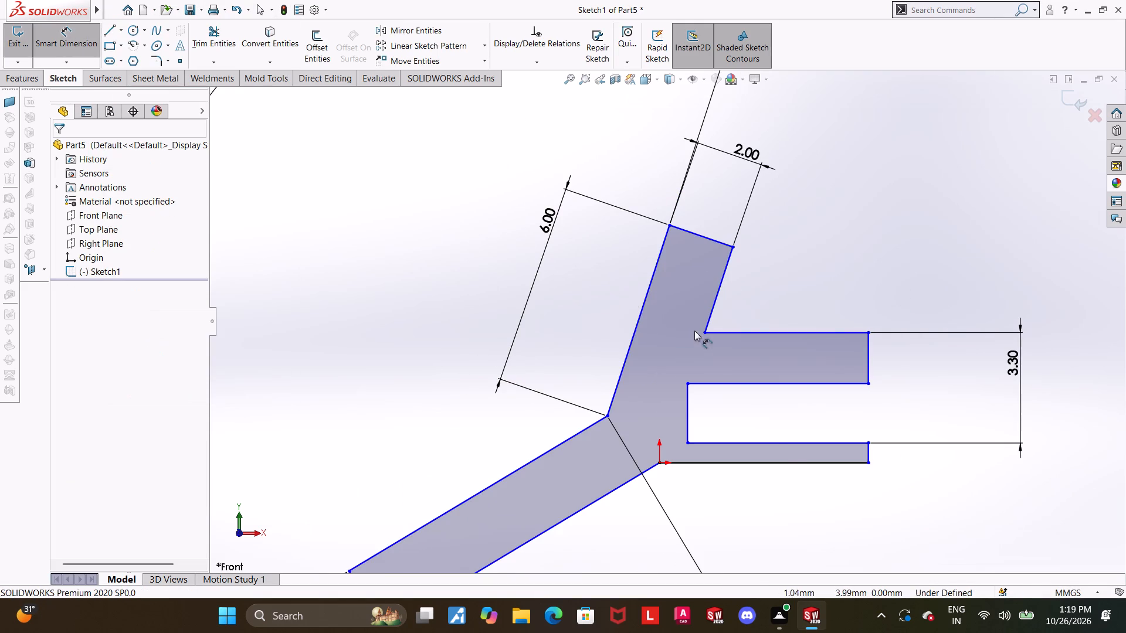
click(777, 461)
click(795, 330)
scroll(1125, 410, up, 2)
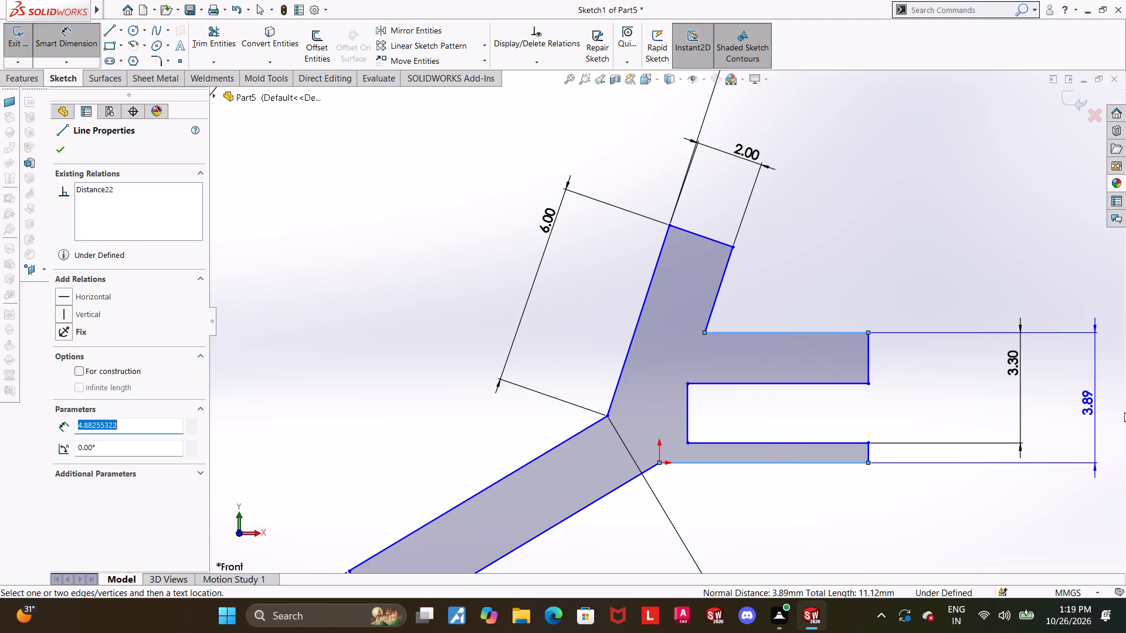
scroll(1062, 396, down, 2)
scroll(1062, 396, up, 1)
click(1062, 396)
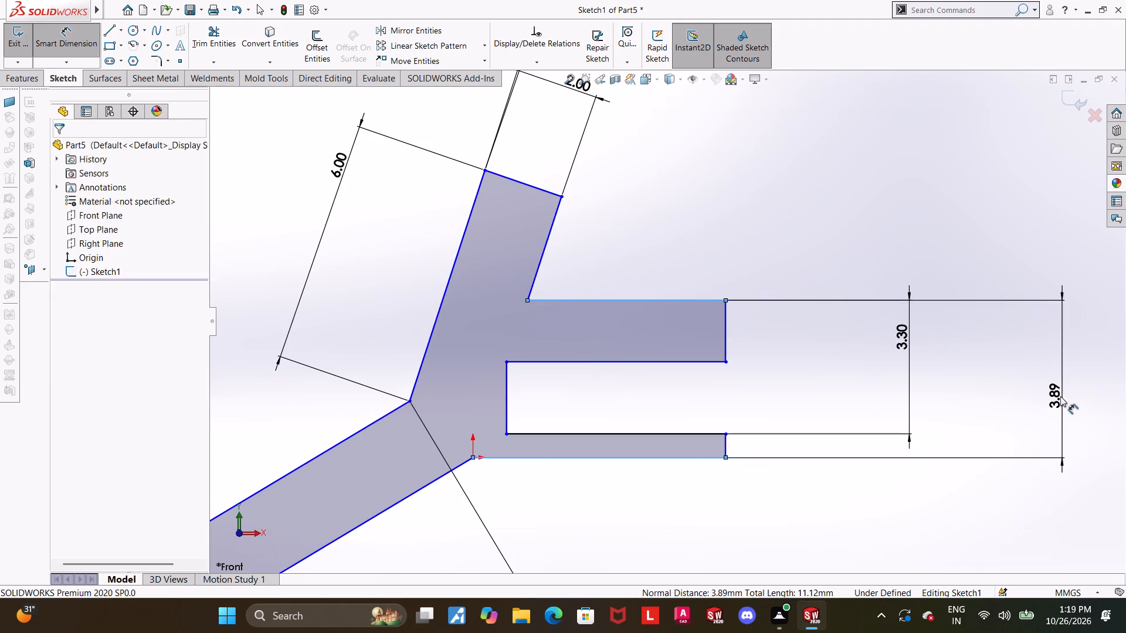
text(5.1)
key(Return)
key(Escape)
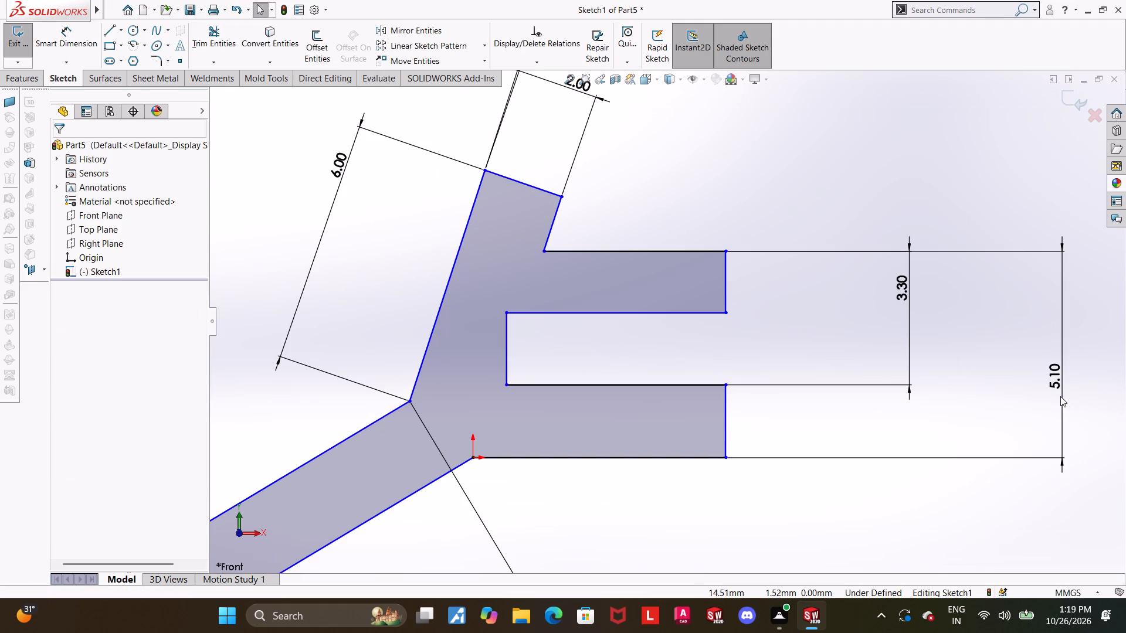
Dimension the thickness of the slotted arm's upper prong as 1.6 mm.
scroll(852, 503, up, 2)
scroll(780, 441, up, 1)
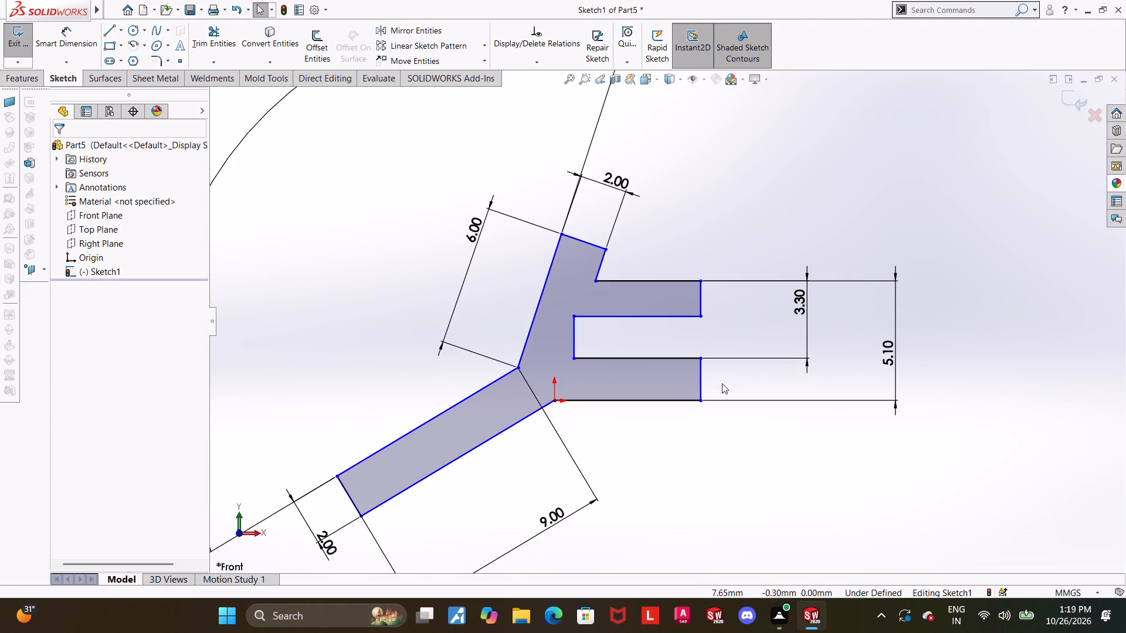
scroll(716, 332, down, 2)
click(54, 41)
scroll(785, 325, up, 2)
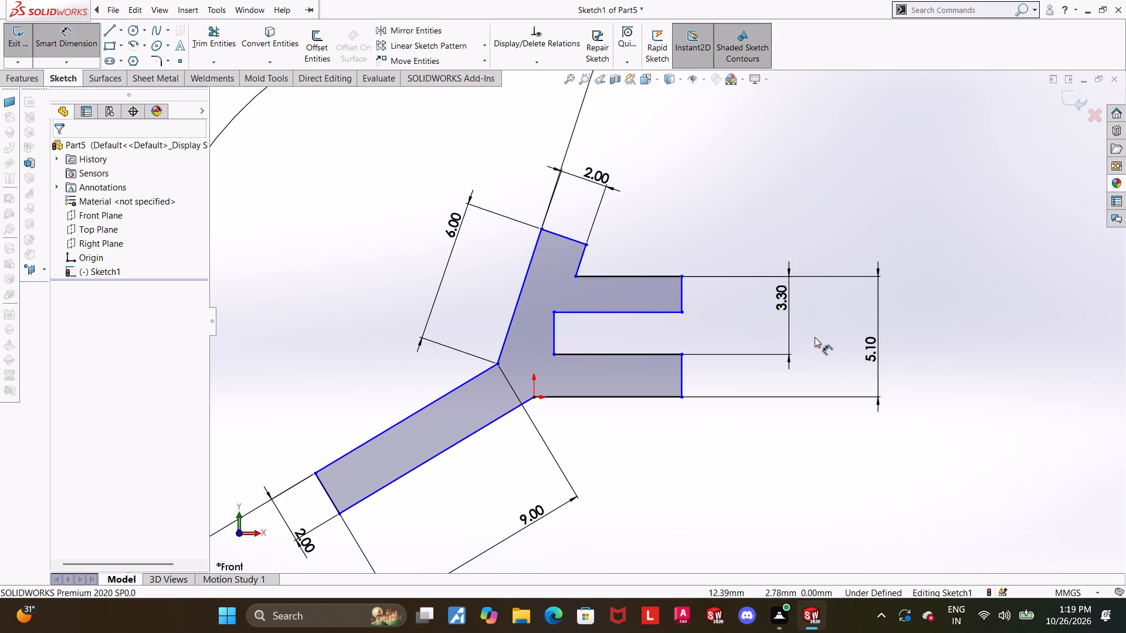
scroll(847, 341, up, 1)
scroll(894, 326, down, 3)
scroll(775, 316, up, 4)
scroll(589, 314, down, 1)
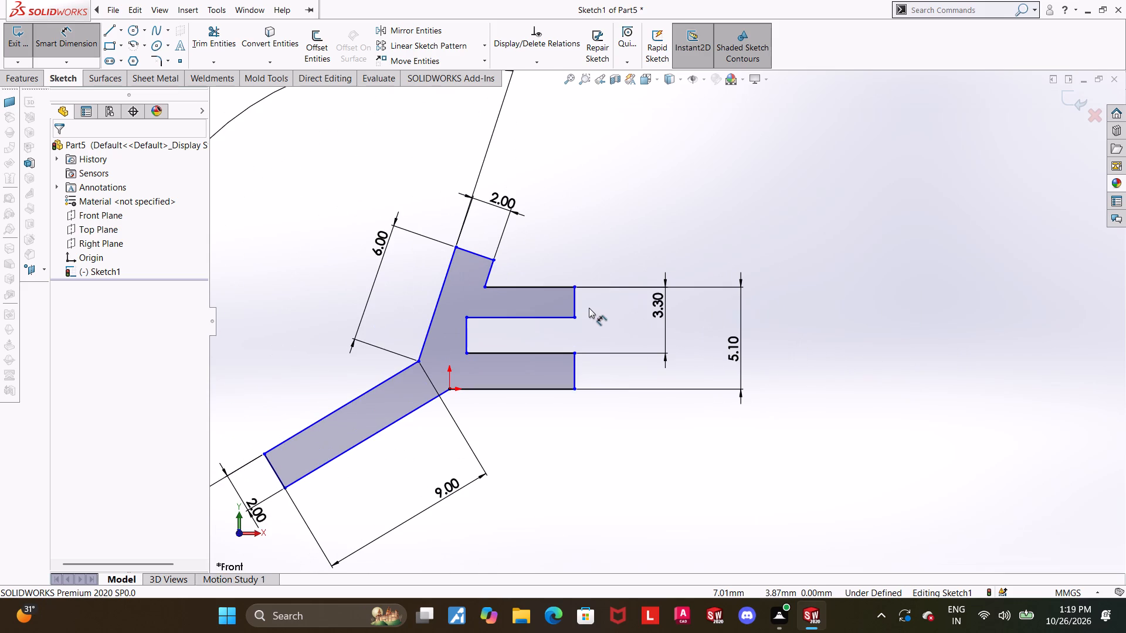
scroll(582, 308, down, 1)
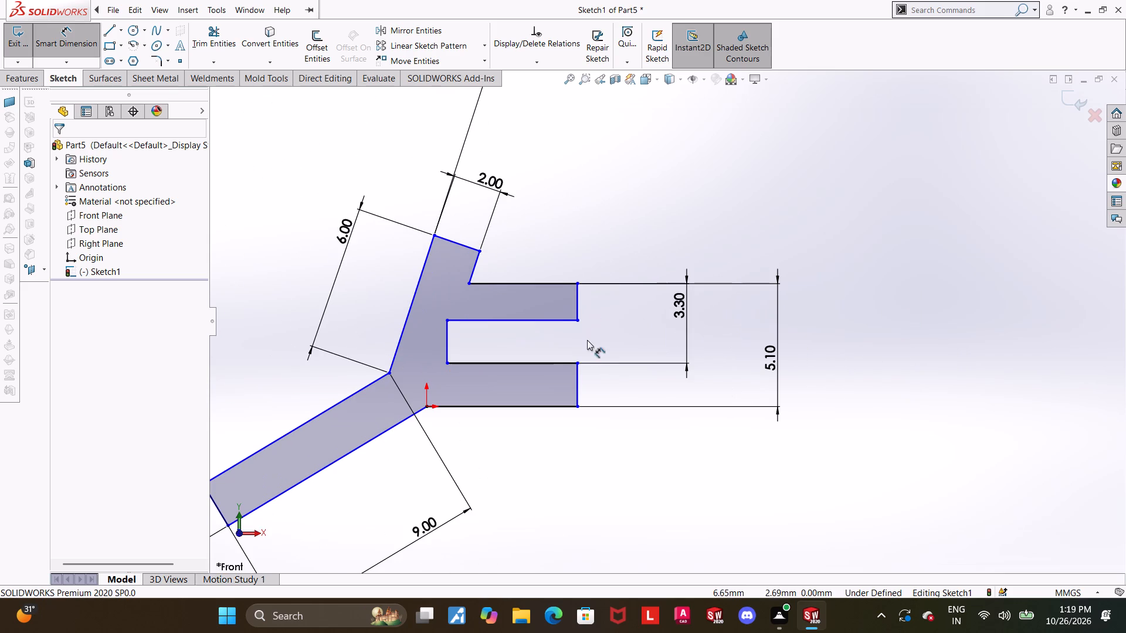
scroll(587, 340, down, 1)
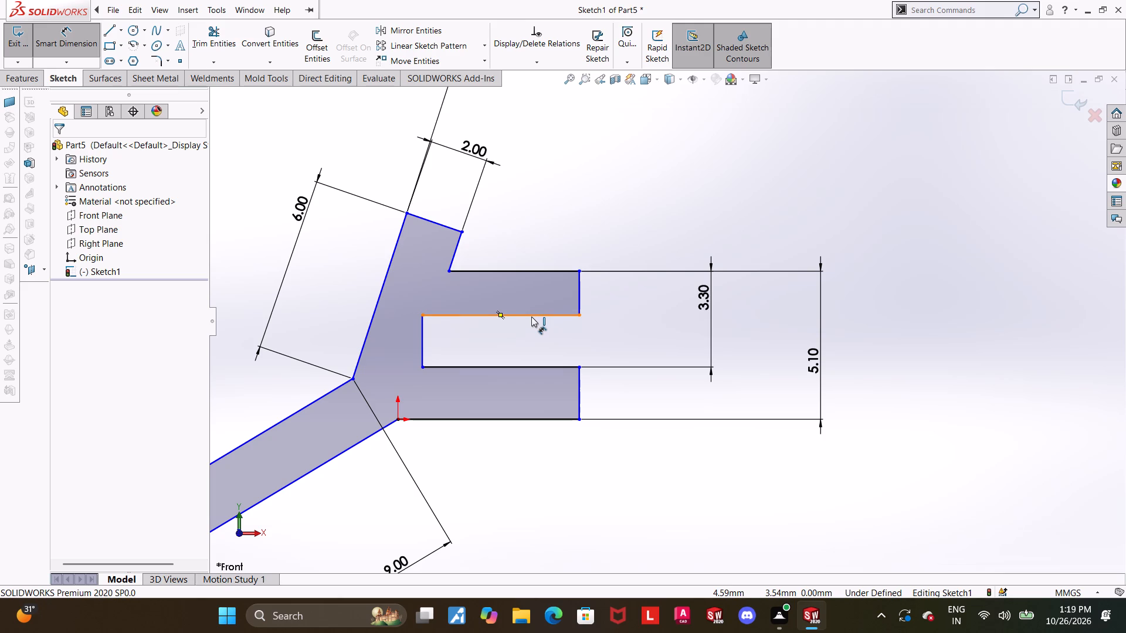
click(531, 316)
click(545, 274)
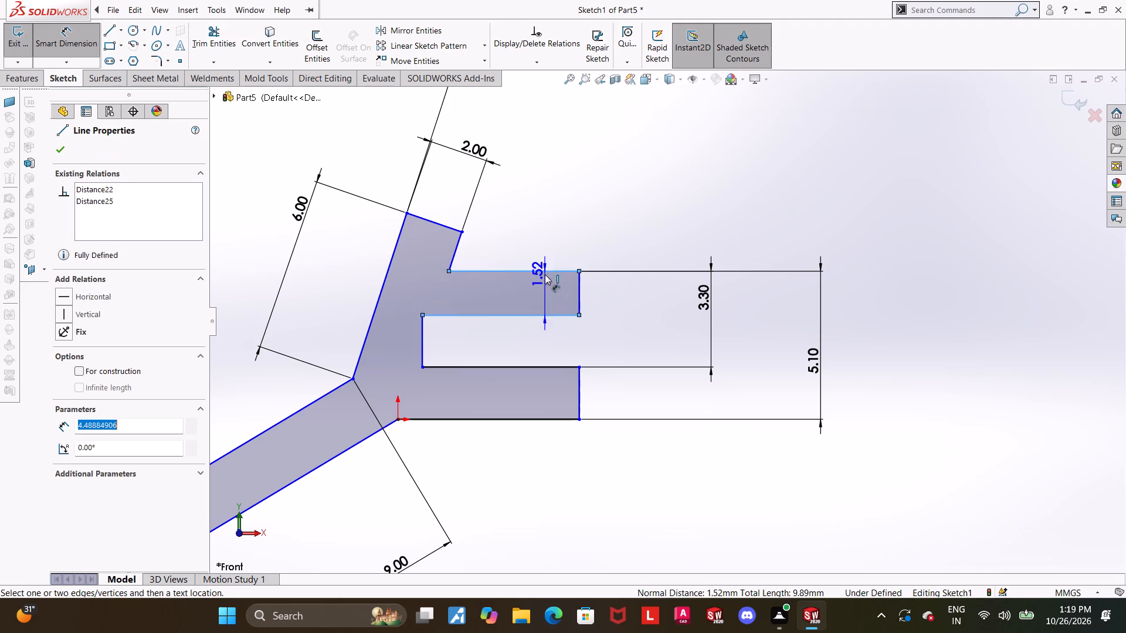
click(586, 227)
text(1.6)
key(Return)
key(Escape)
key(Escape)
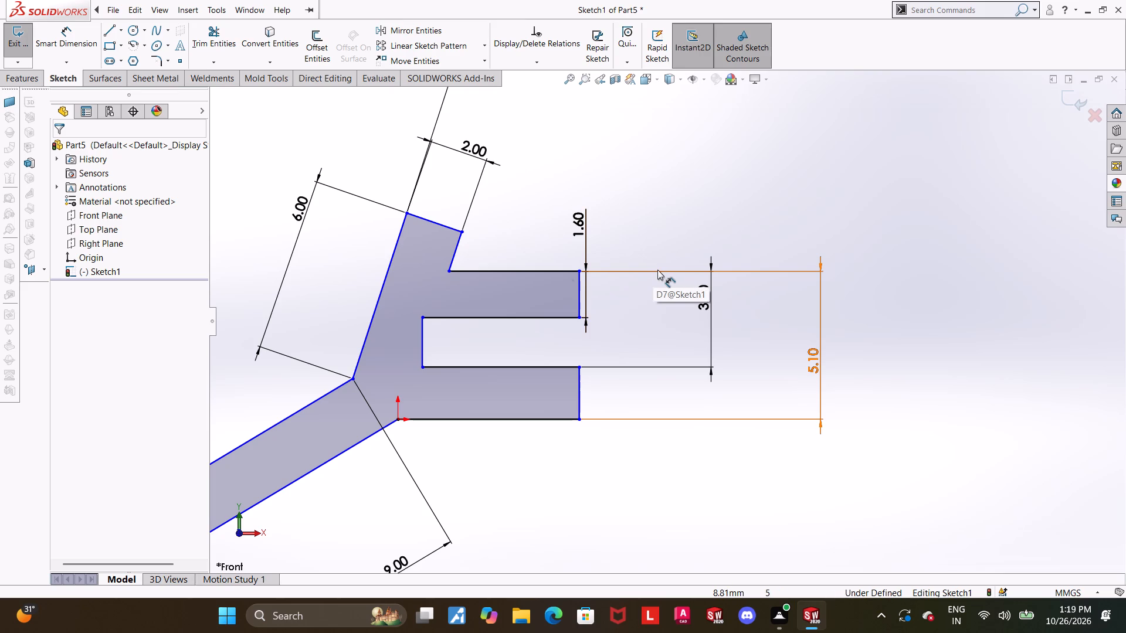
Dimension the vertical distance from the elbow vertex to the slotted arm's top edge as 1.9 mm.
click(40, 36)
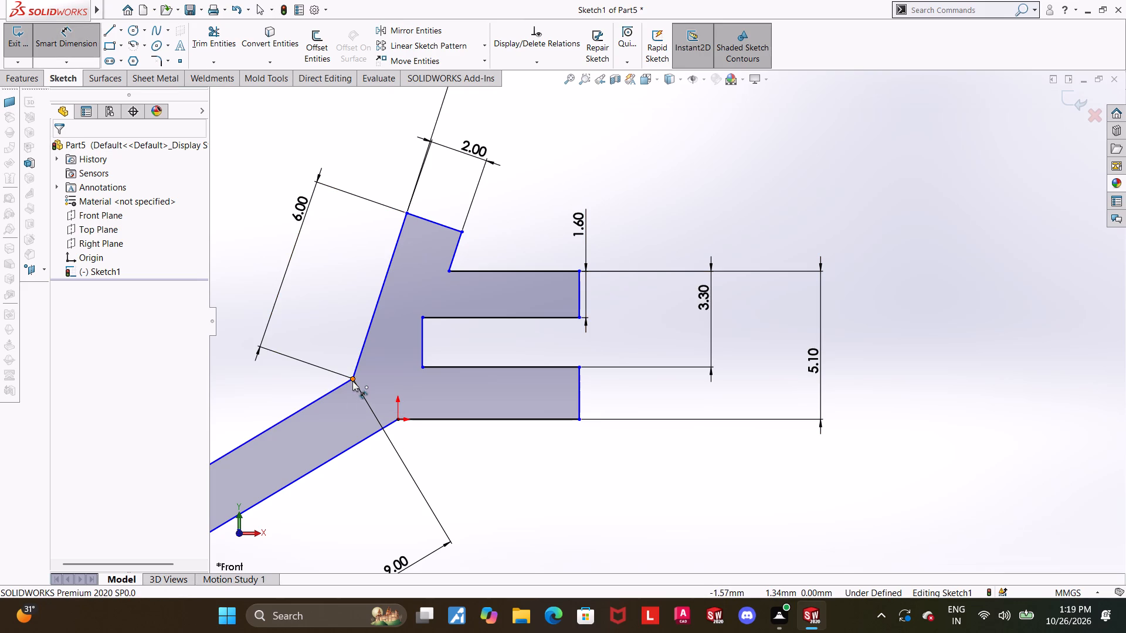
click(352, 381)
click(493, 271)
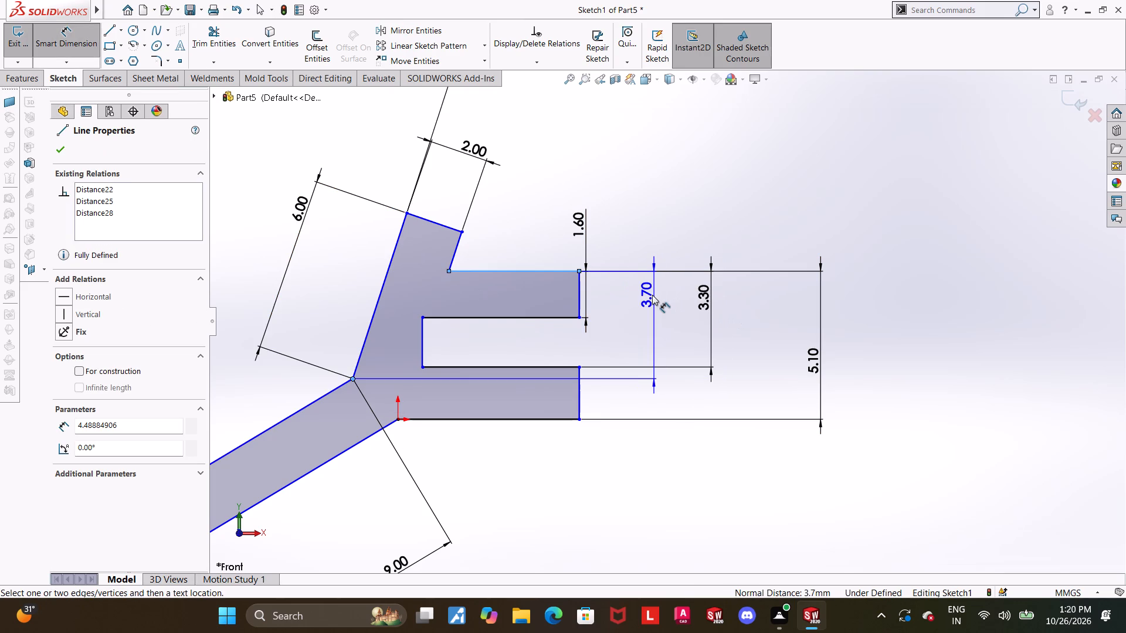
click(652, 295)
text(1.9)
key(Return)
key(Escape)
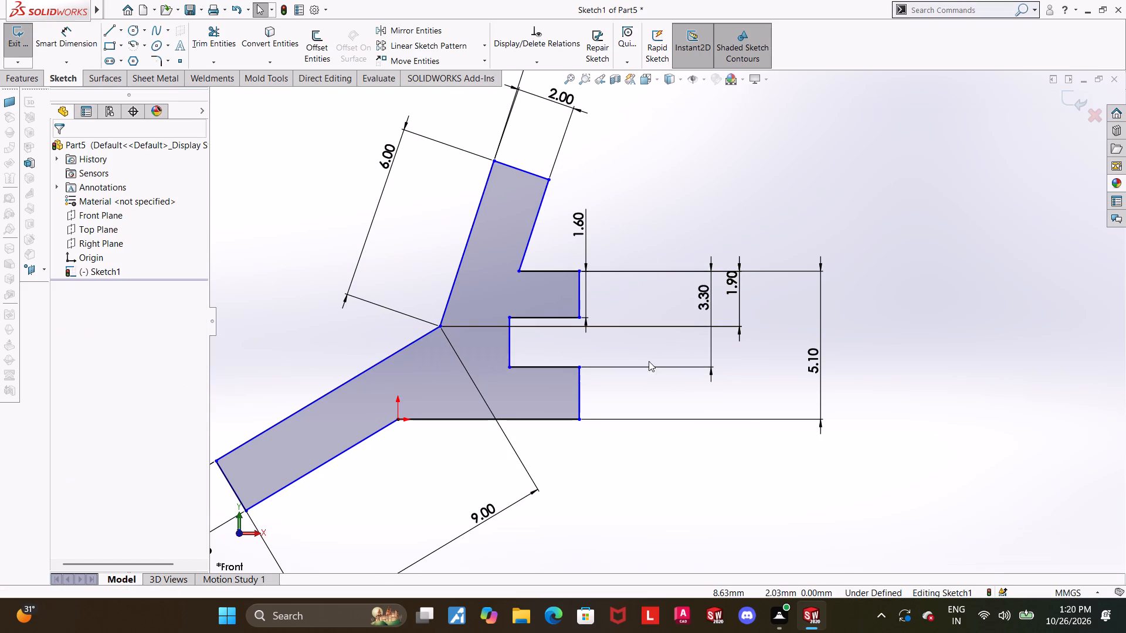
click(670, 477)
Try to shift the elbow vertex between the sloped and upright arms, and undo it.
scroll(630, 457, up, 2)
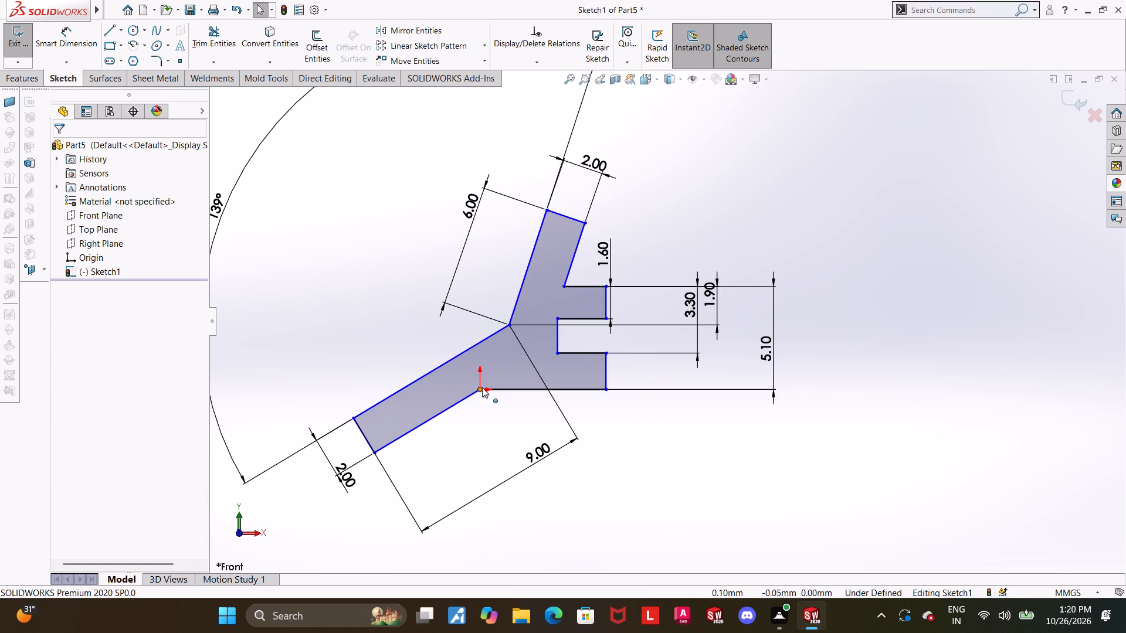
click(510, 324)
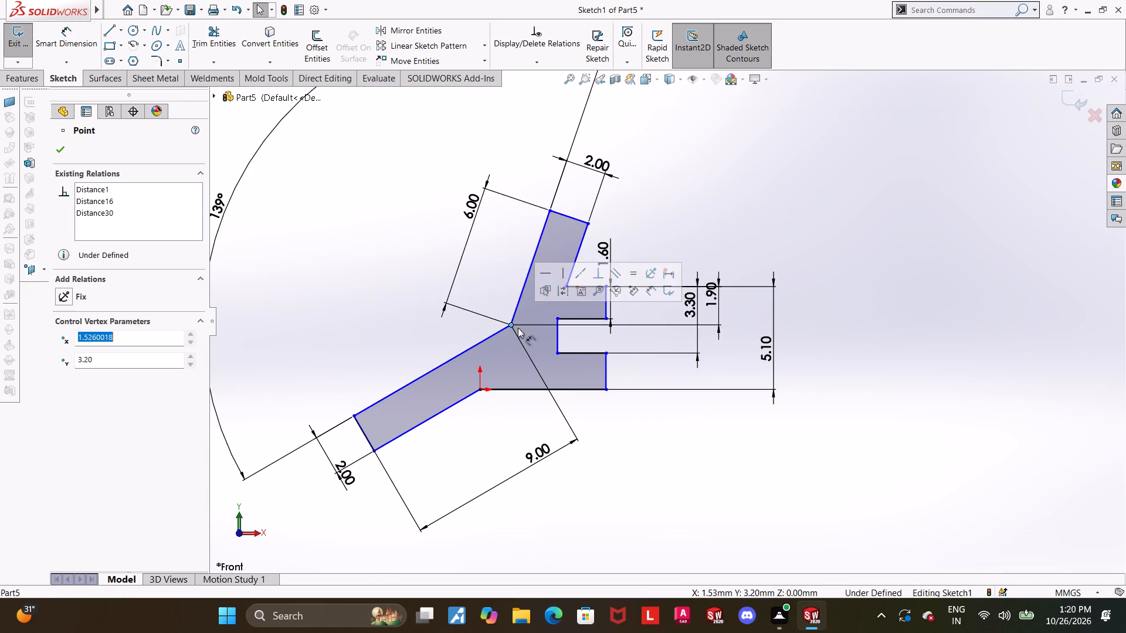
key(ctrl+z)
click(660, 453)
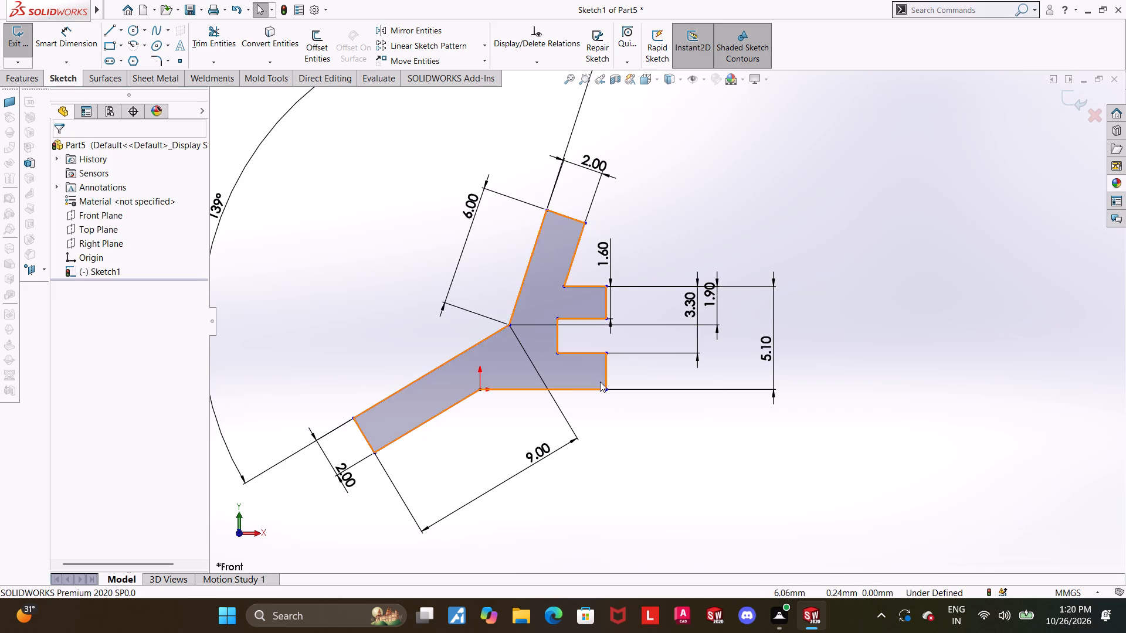
Stretch the slotted arm's end outward so that its top edge is about 7.1 mm long.
drag(604, 372, 708, 376)
click(715, 445)
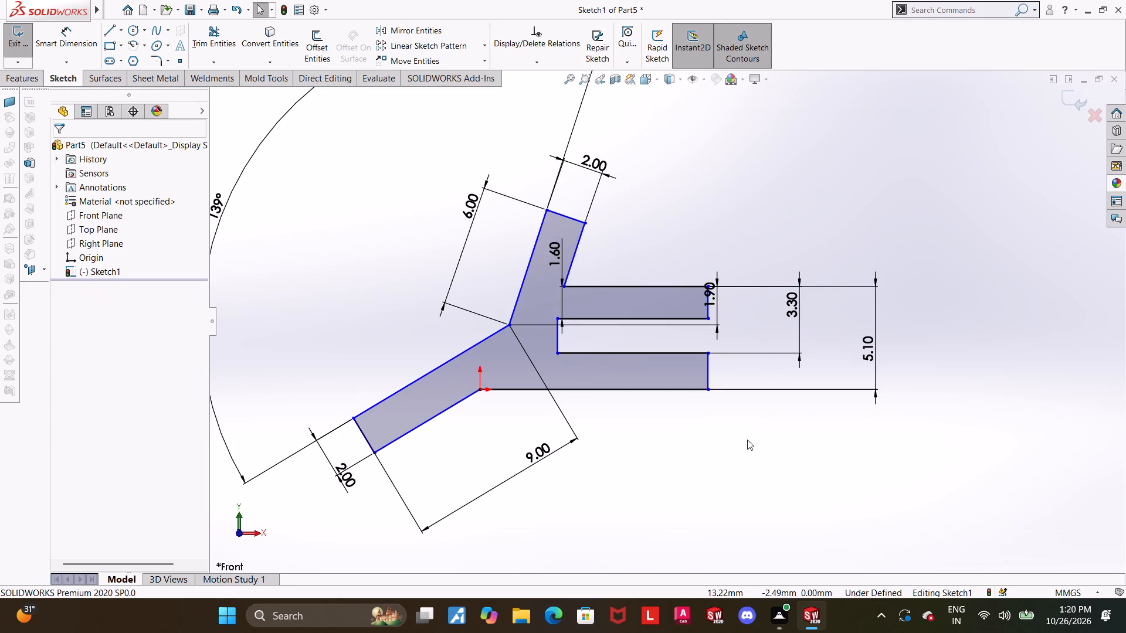
scroll(747, 440, up, 2)
scroll(754, 275, down, 2)
key(Escape)
key(Escape)
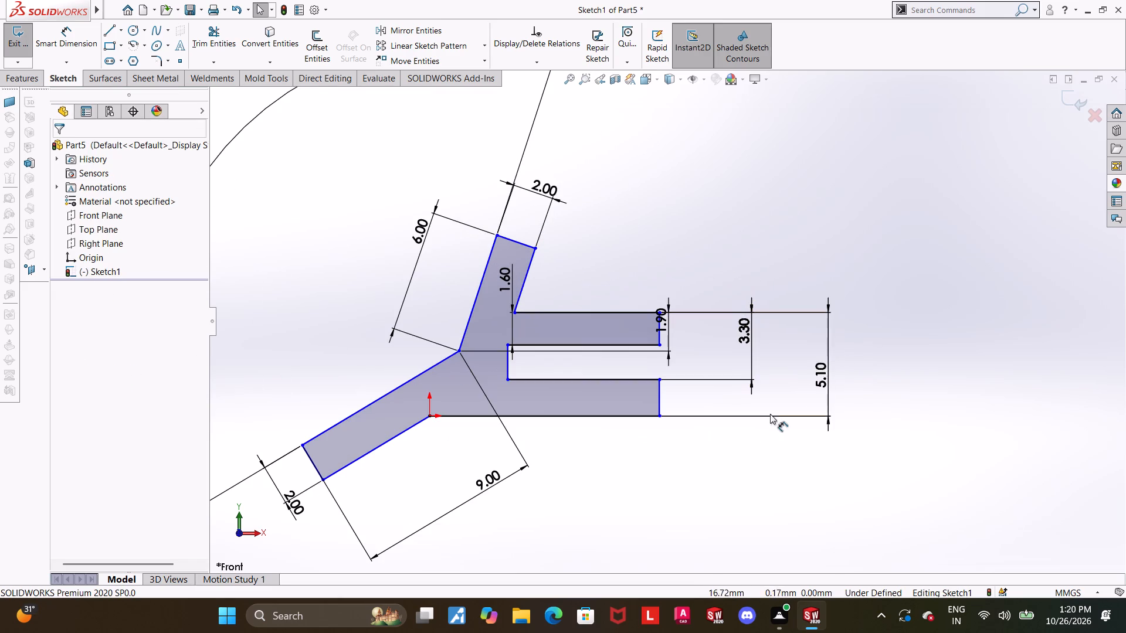
click(723, 454)
Dimension the angle between the upright arm's inner edge and the slotted arm's top edge as 82 degrees.
scroll(670, 426, up, 1)
scroll(626, 367, down, 1)
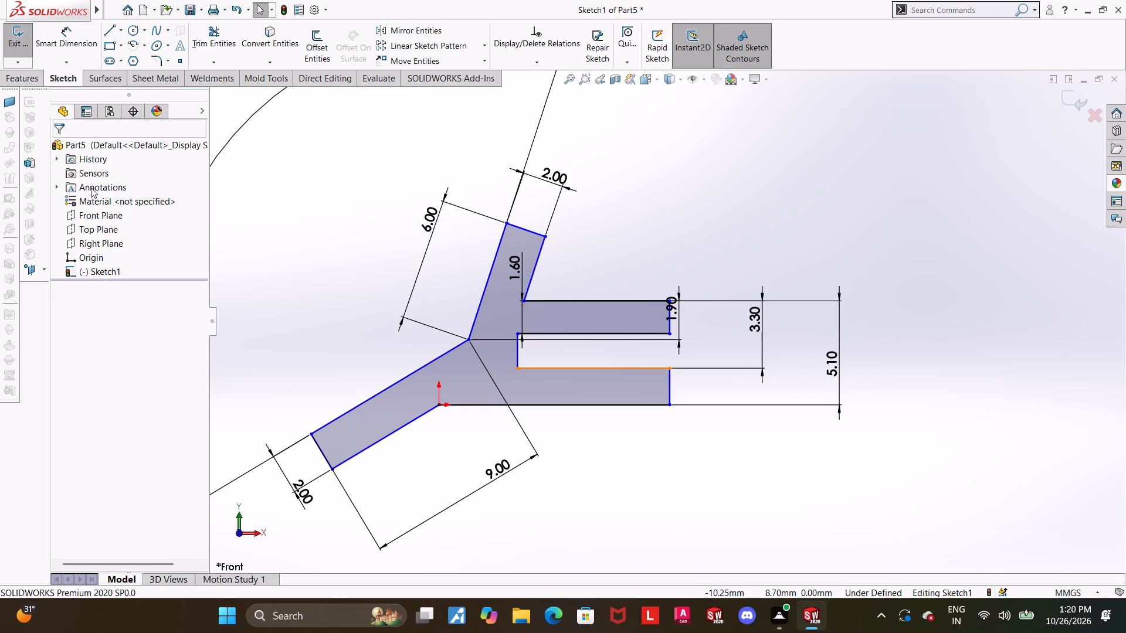
click(83, 43)
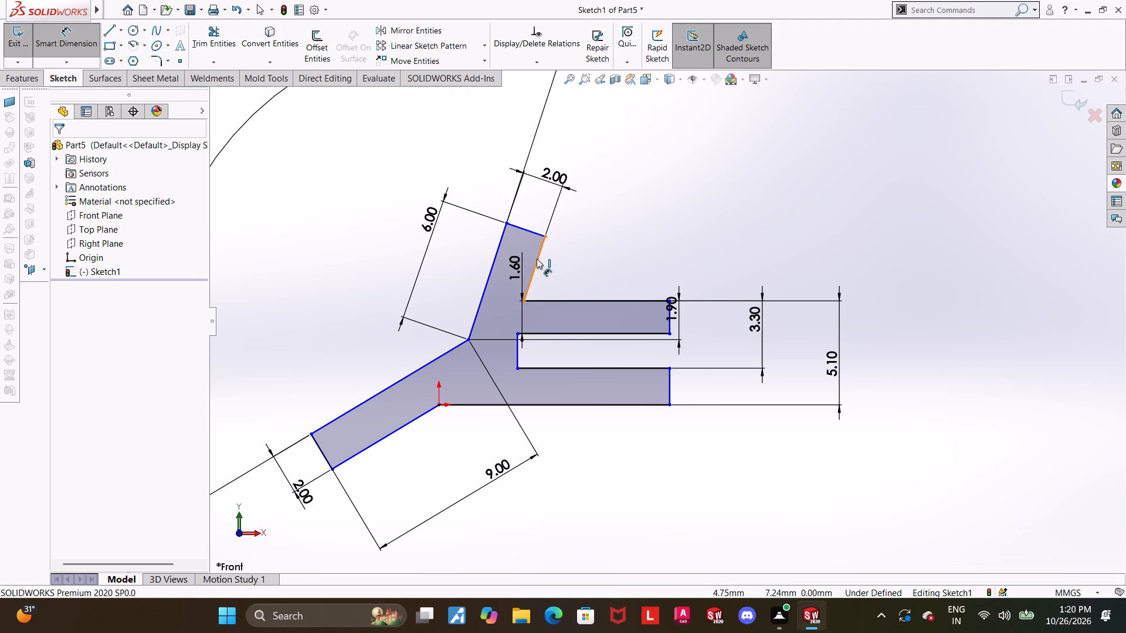
click(537, 258)
click(574, 298)
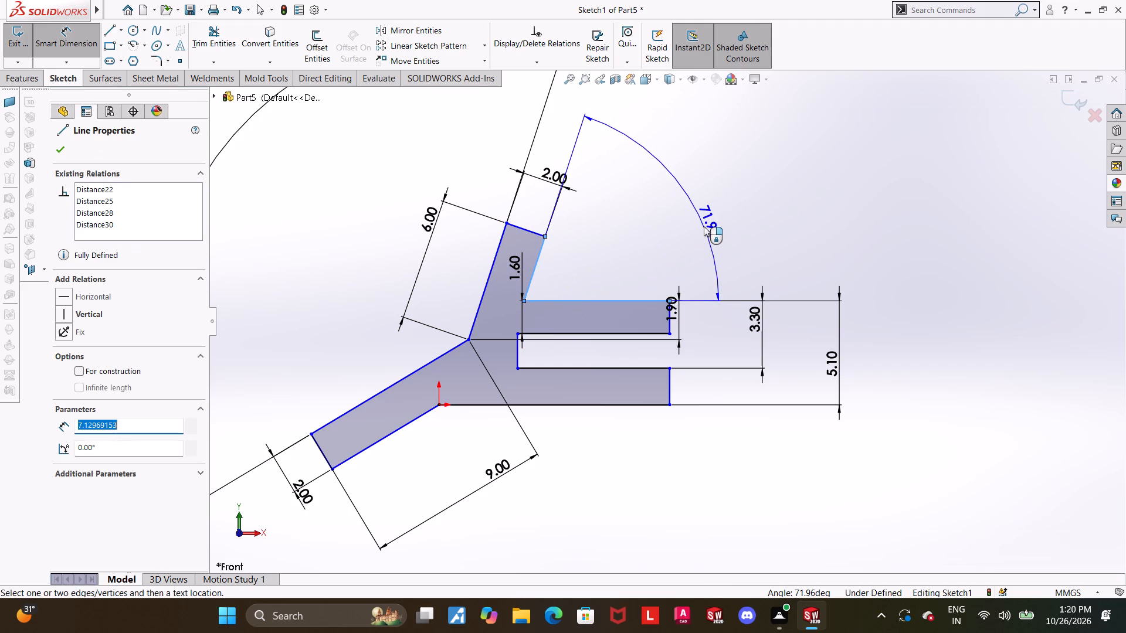
click(704, 226)
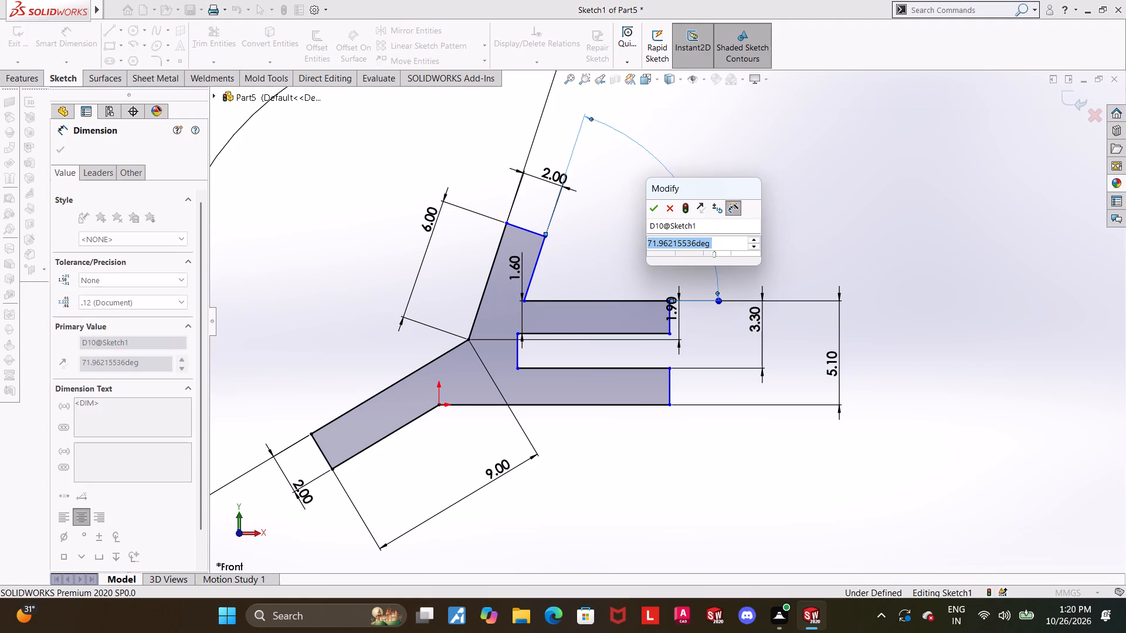
text(82)
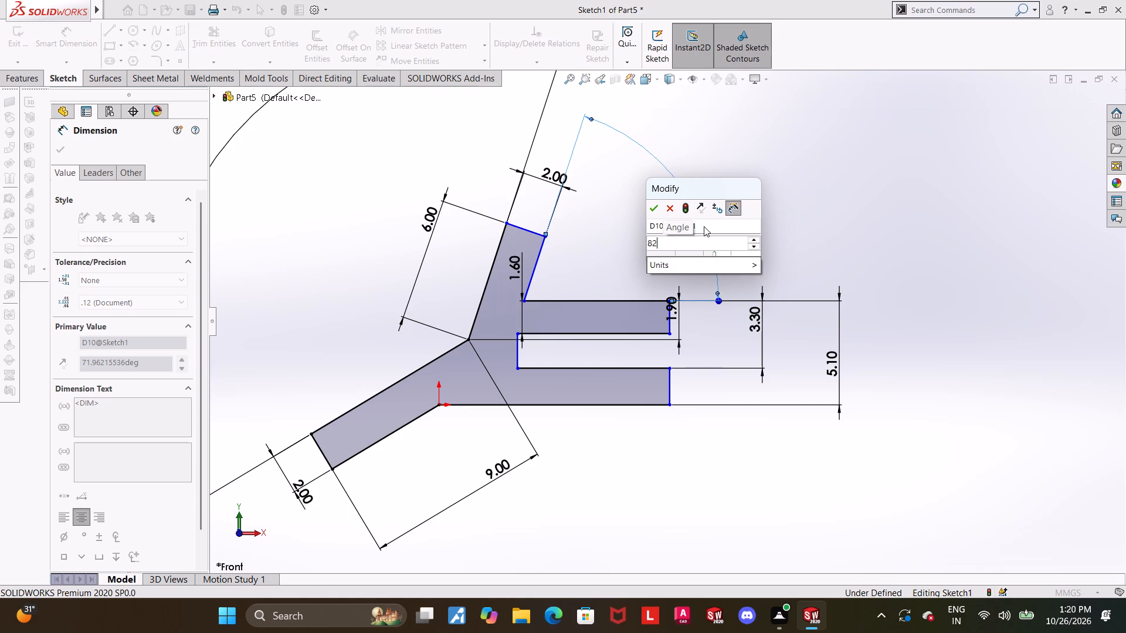
key(Return)
key(Escape)
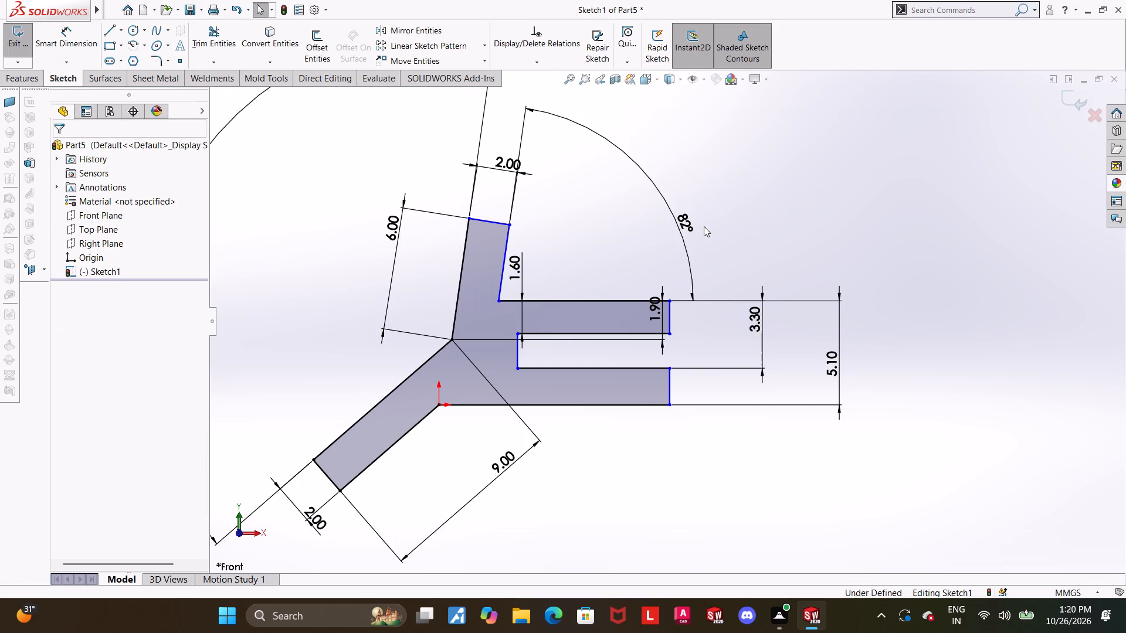
key(Escape)
scroll(775, 358, up, 2)
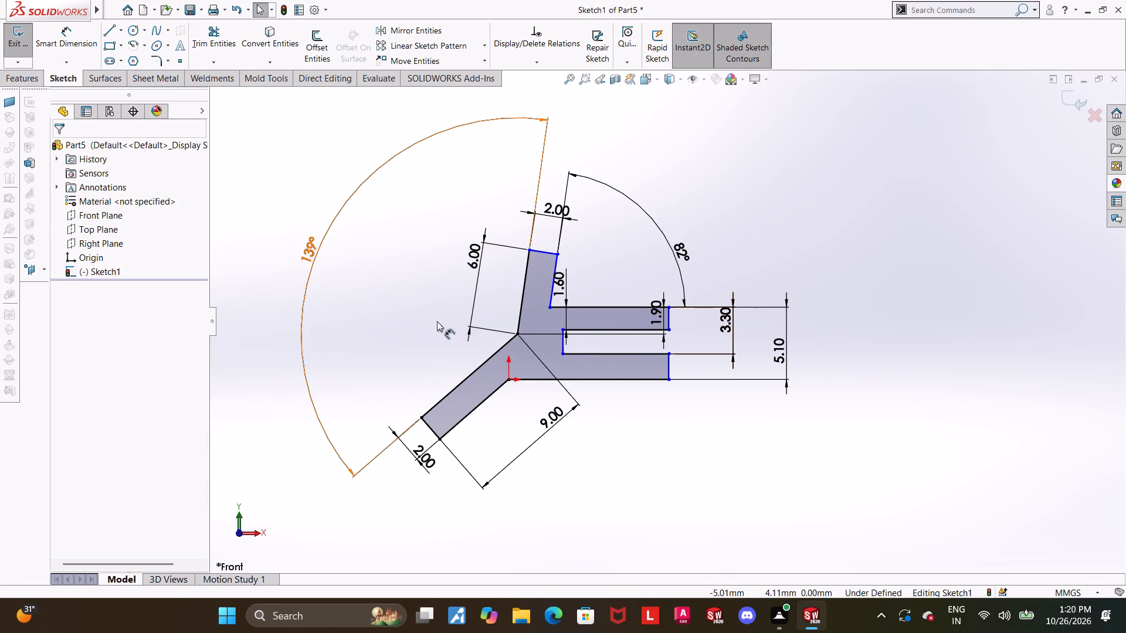
scroll(435, 322, up, 1)
click(706, 442)
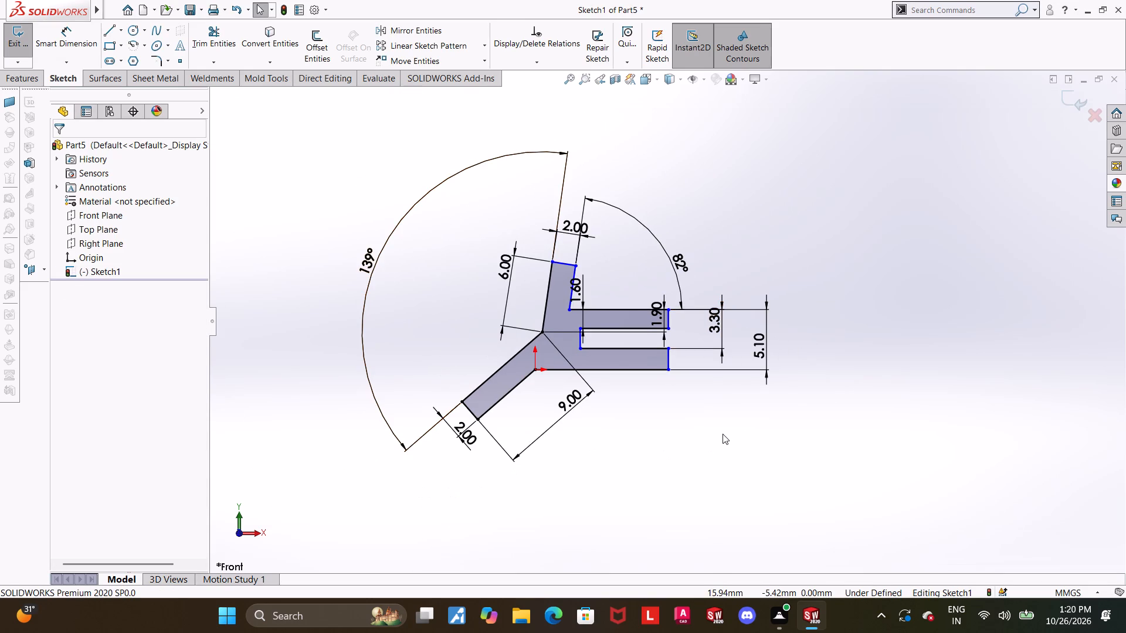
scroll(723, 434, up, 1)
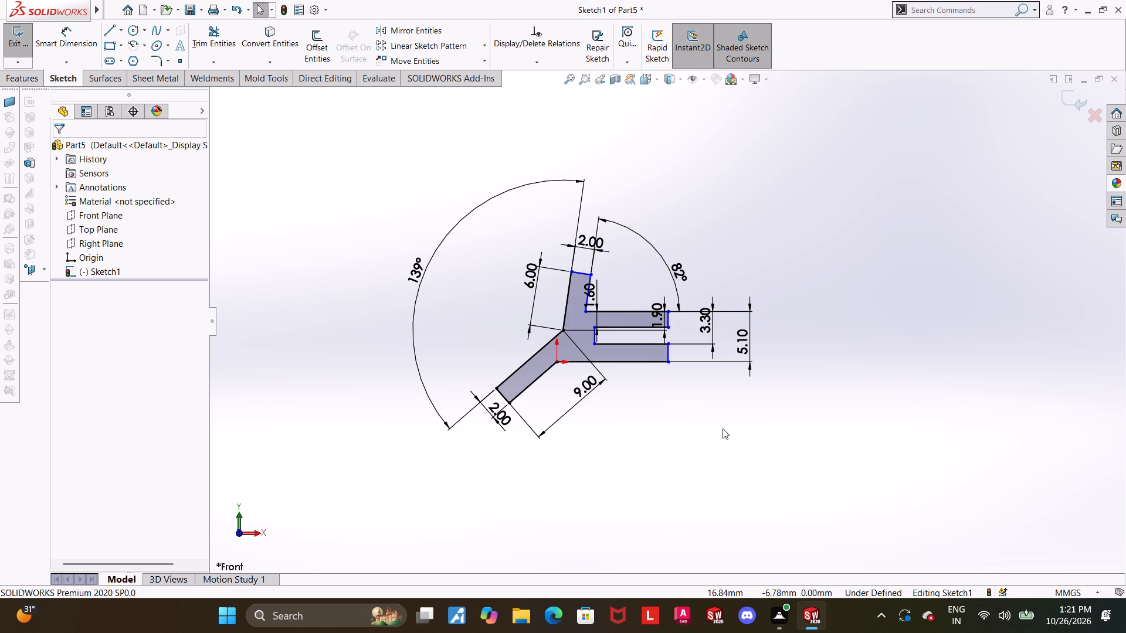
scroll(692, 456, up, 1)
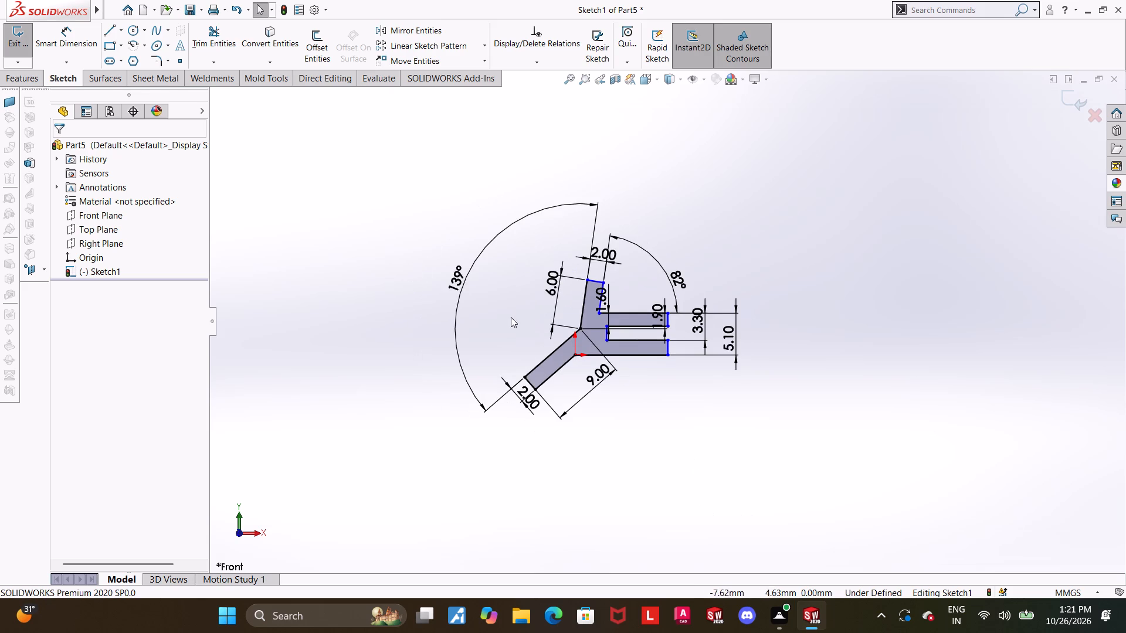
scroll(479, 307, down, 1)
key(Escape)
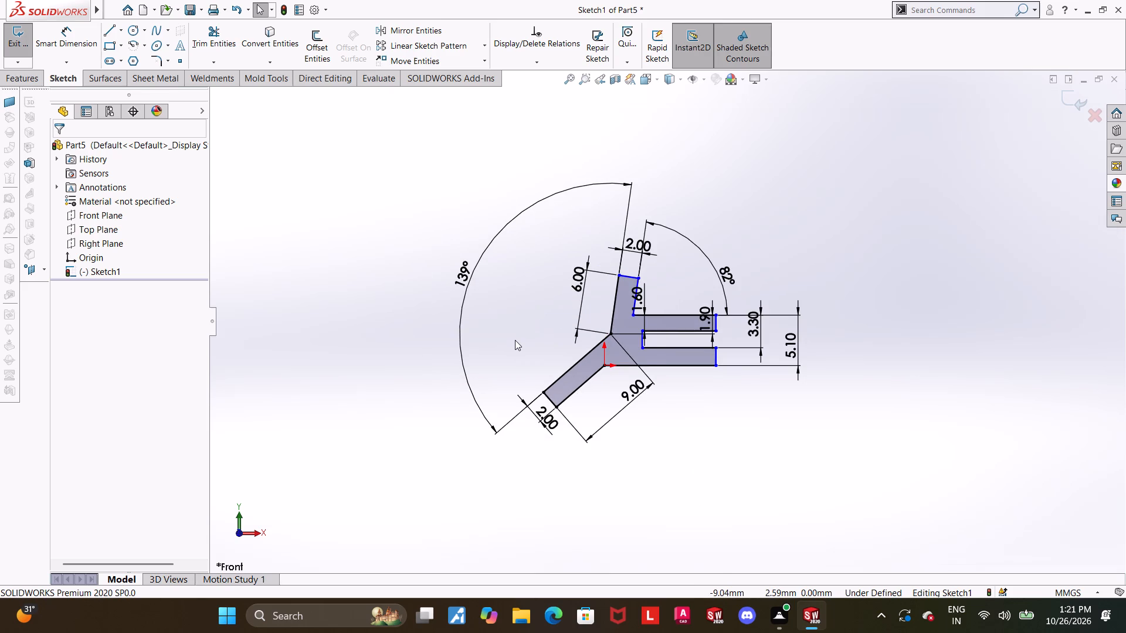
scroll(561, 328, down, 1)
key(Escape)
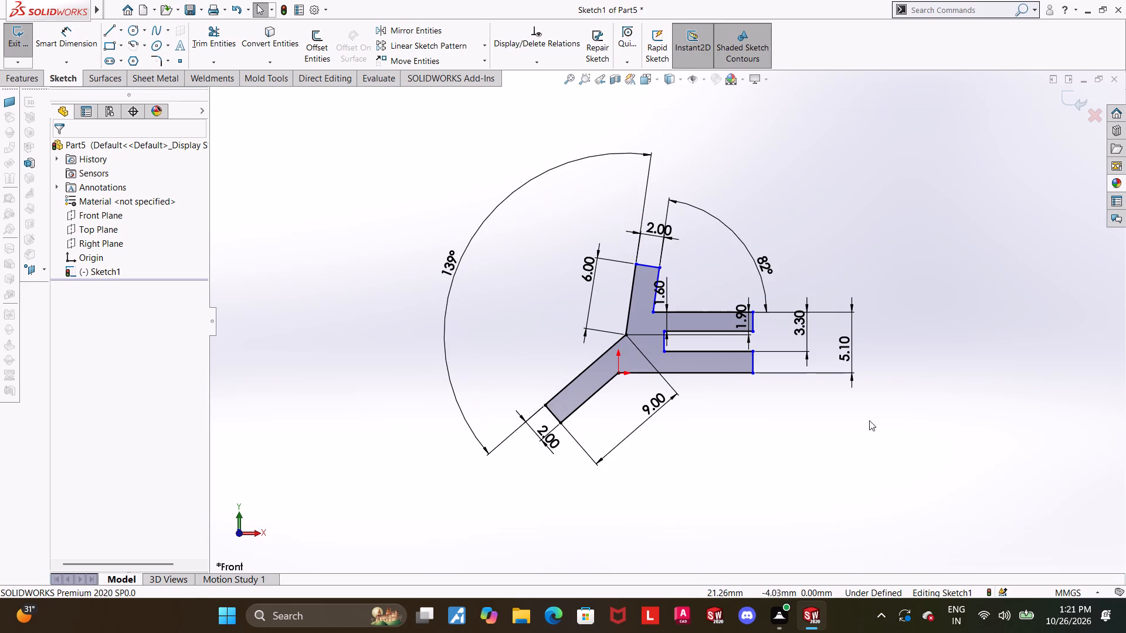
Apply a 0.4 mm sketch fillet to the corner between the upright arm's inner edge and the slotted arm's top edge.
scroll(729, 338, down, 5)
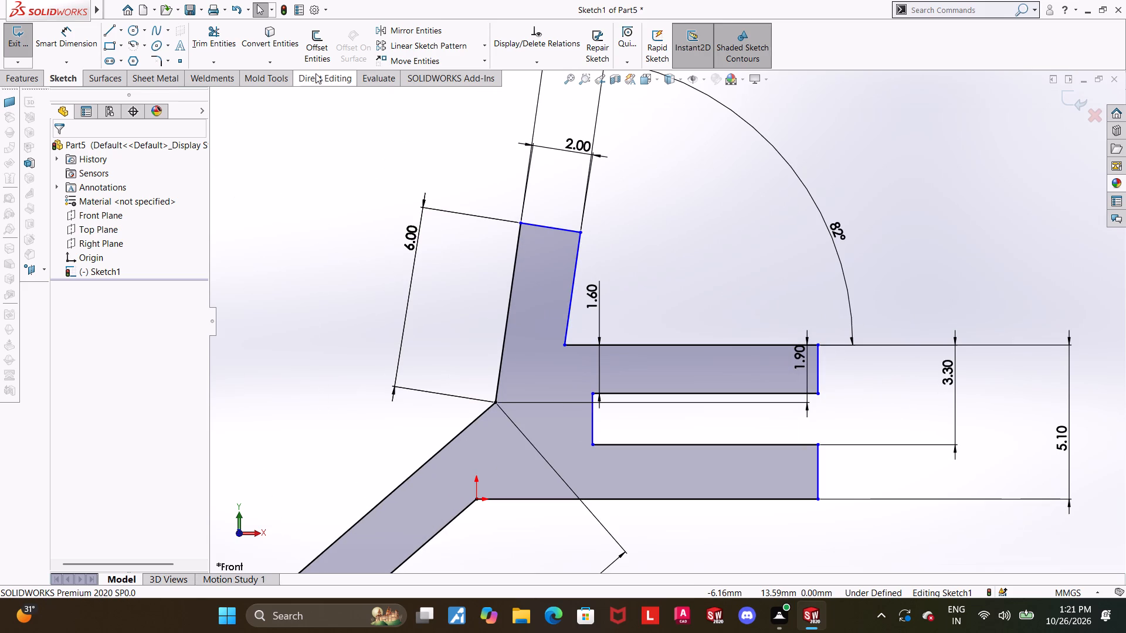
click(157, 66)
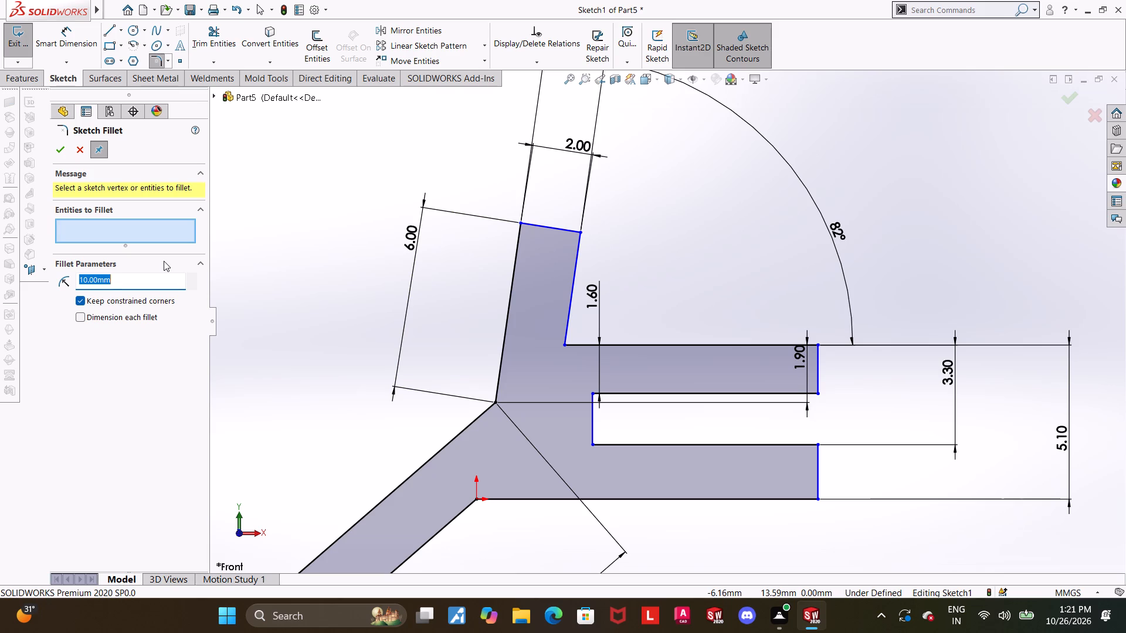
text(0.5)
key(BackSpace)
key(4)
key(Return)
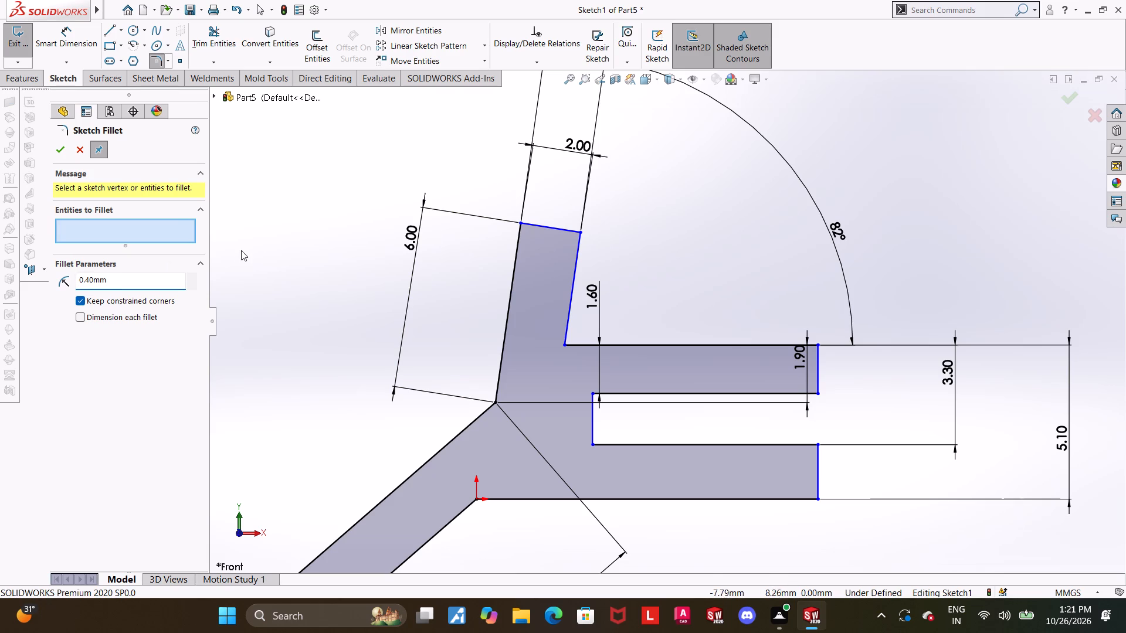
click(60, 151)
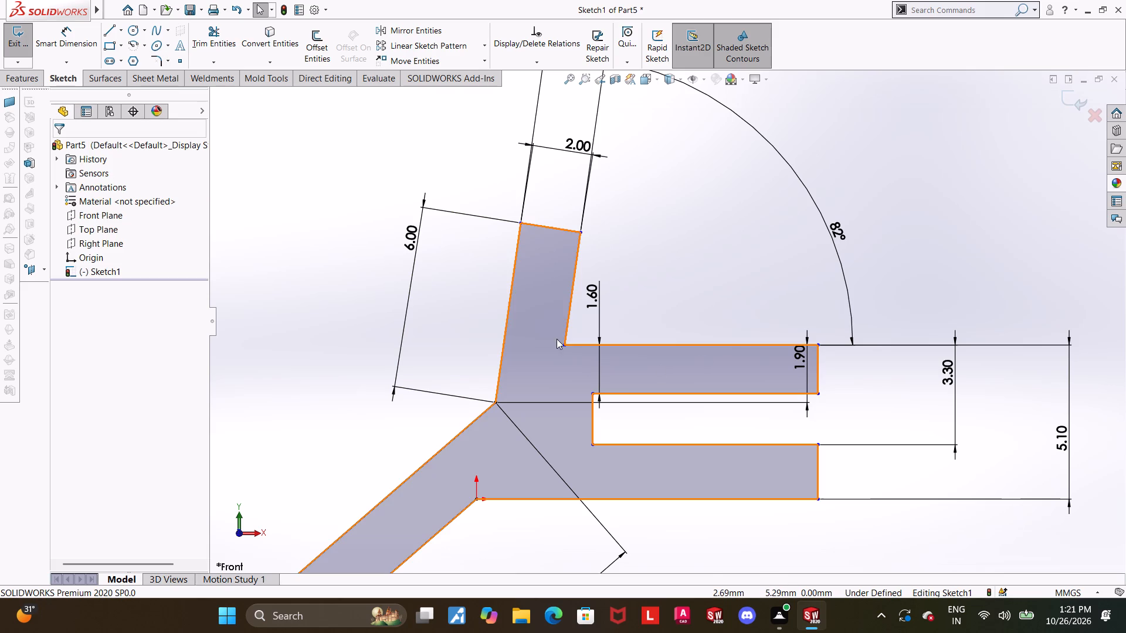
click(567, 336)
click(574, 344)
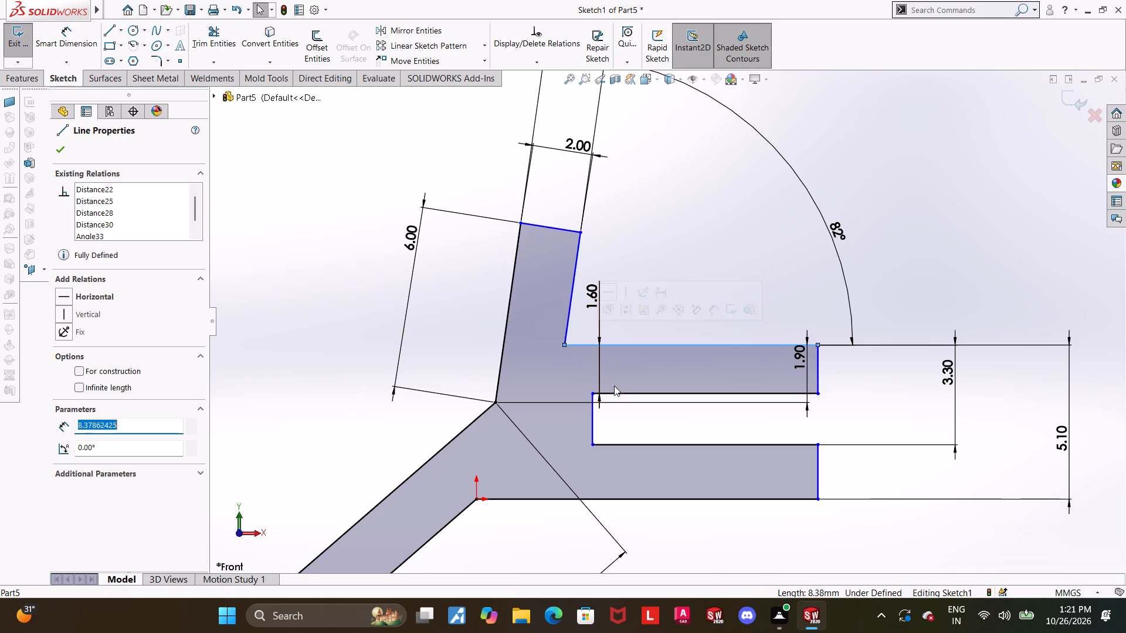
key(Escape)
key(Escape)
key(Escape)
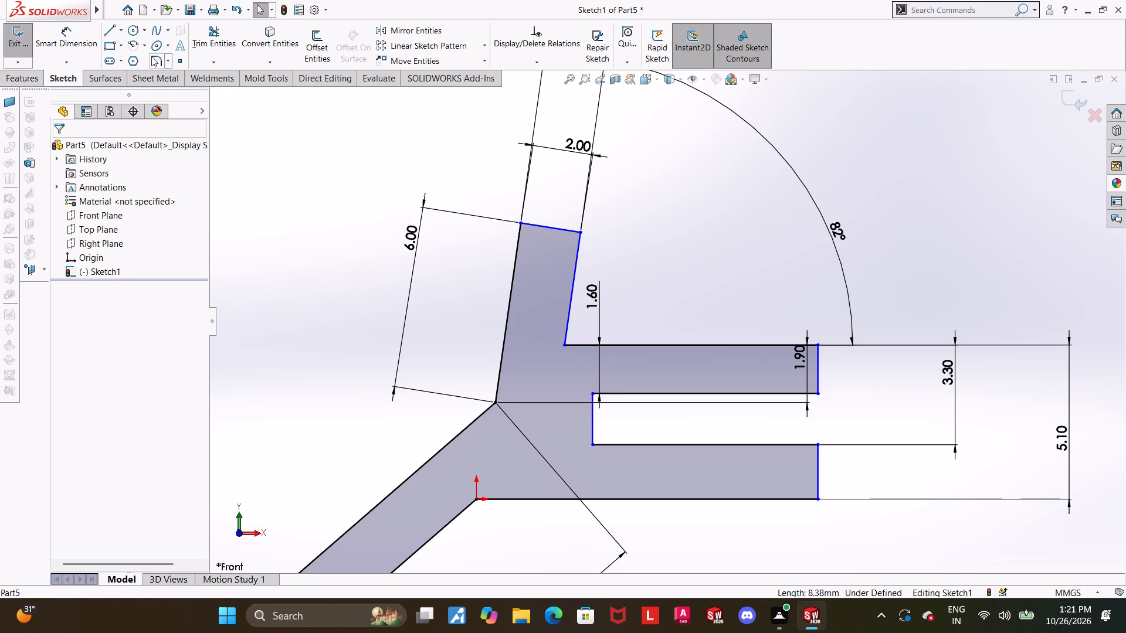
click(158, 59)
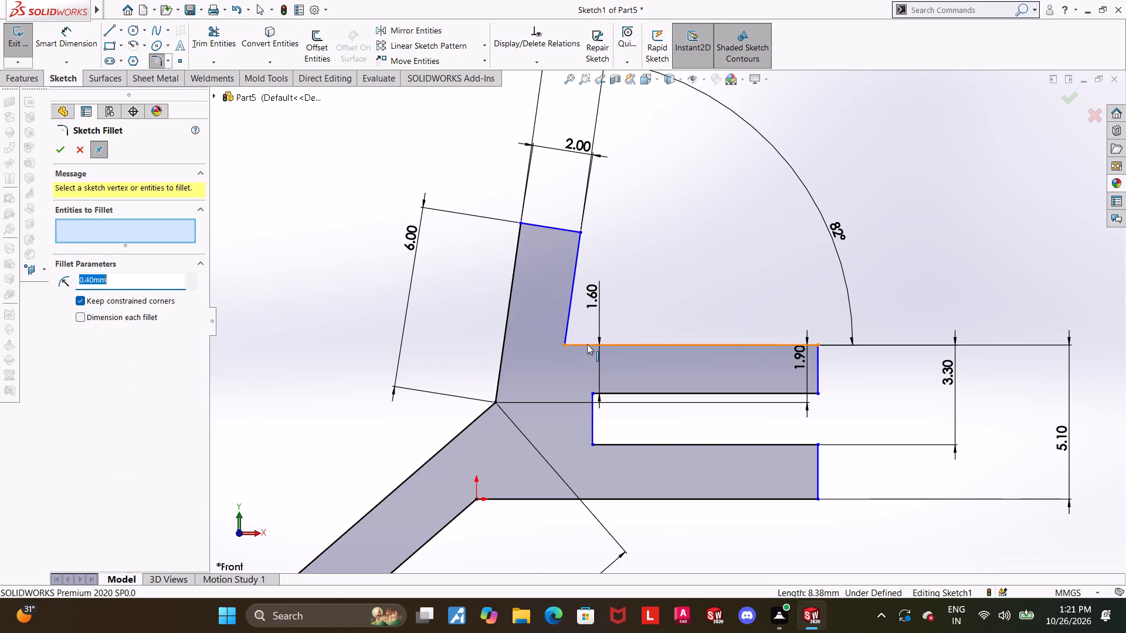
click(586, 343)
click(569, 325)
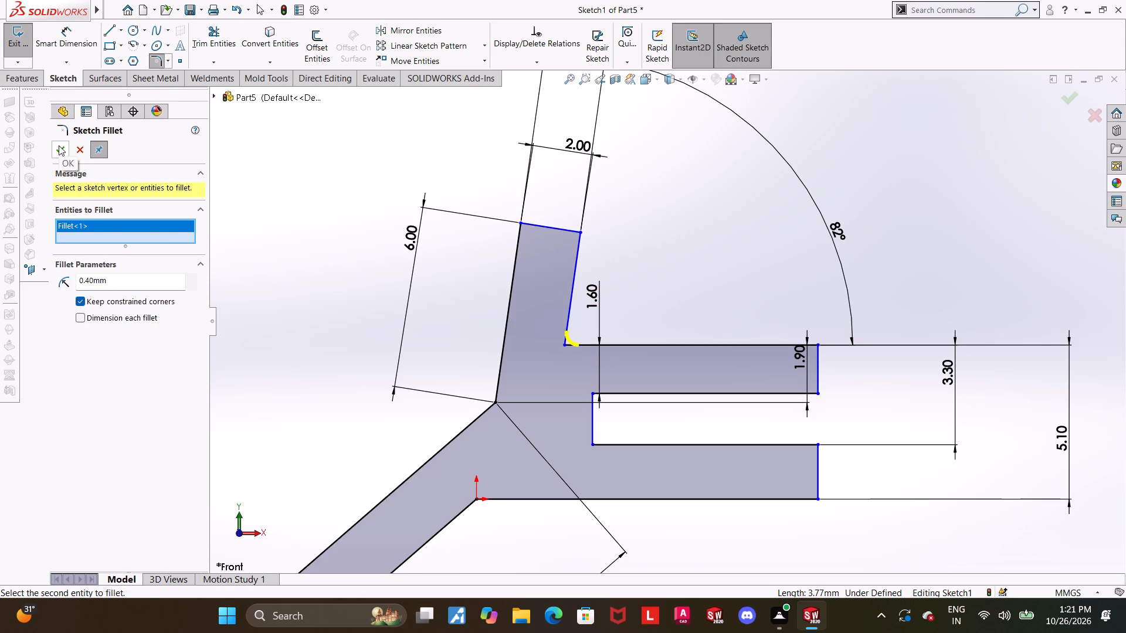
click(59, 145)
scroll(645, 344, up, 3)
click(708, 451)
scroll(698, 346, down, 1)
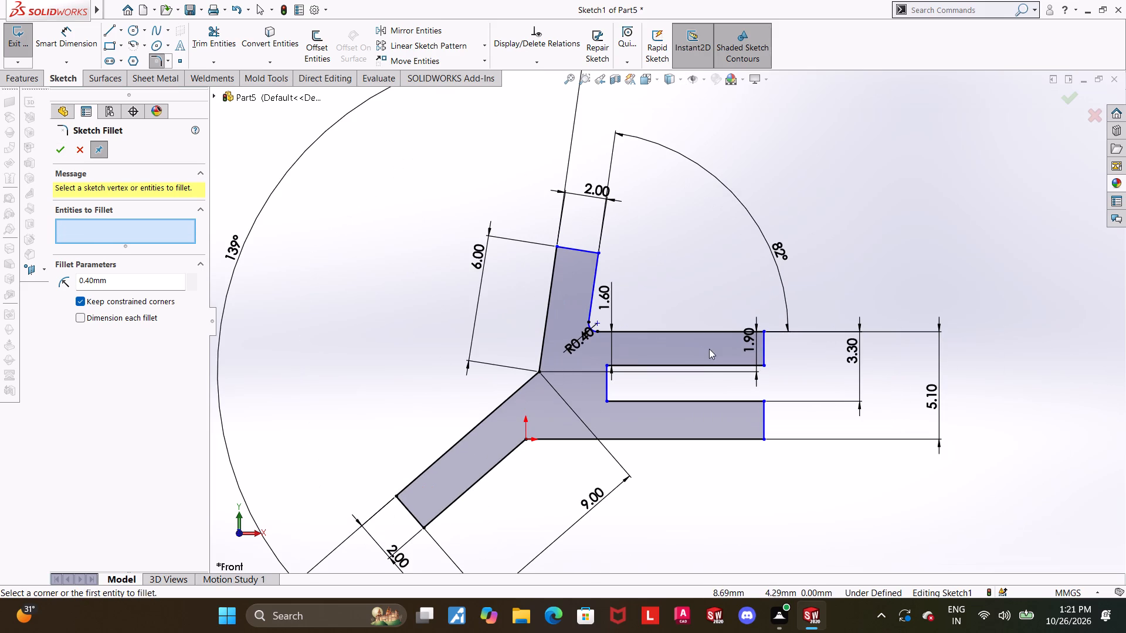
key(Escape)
Power-trim all the lines of the slotted arm, including its end edges and the slot's inner edge.
scroll(729, 368, down, 1)
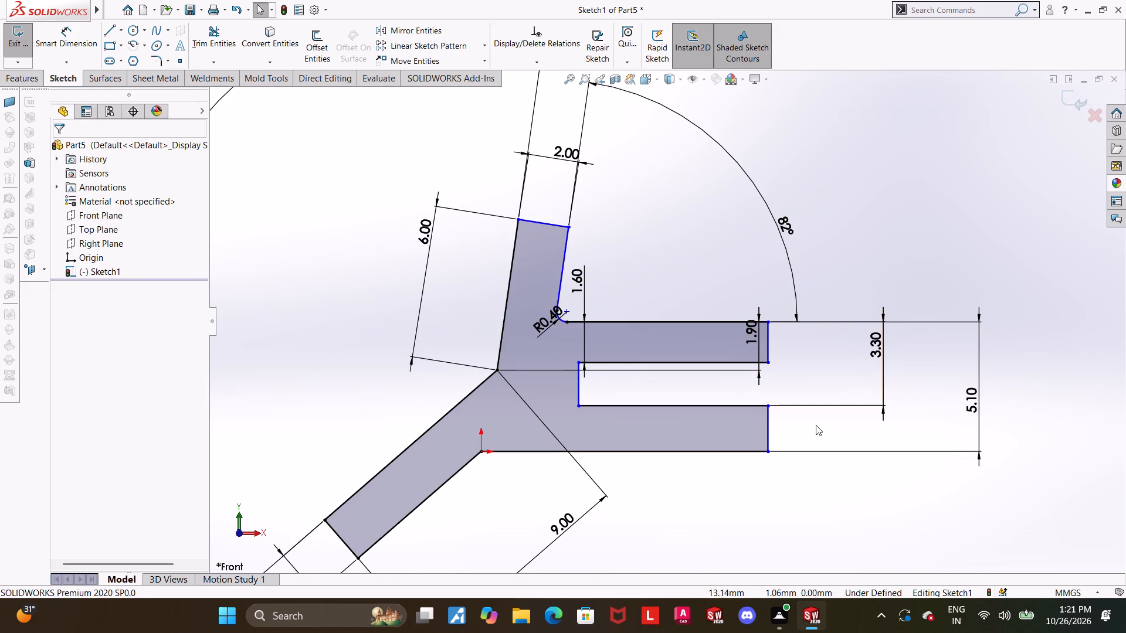
scroll(793, 424, up, 2)
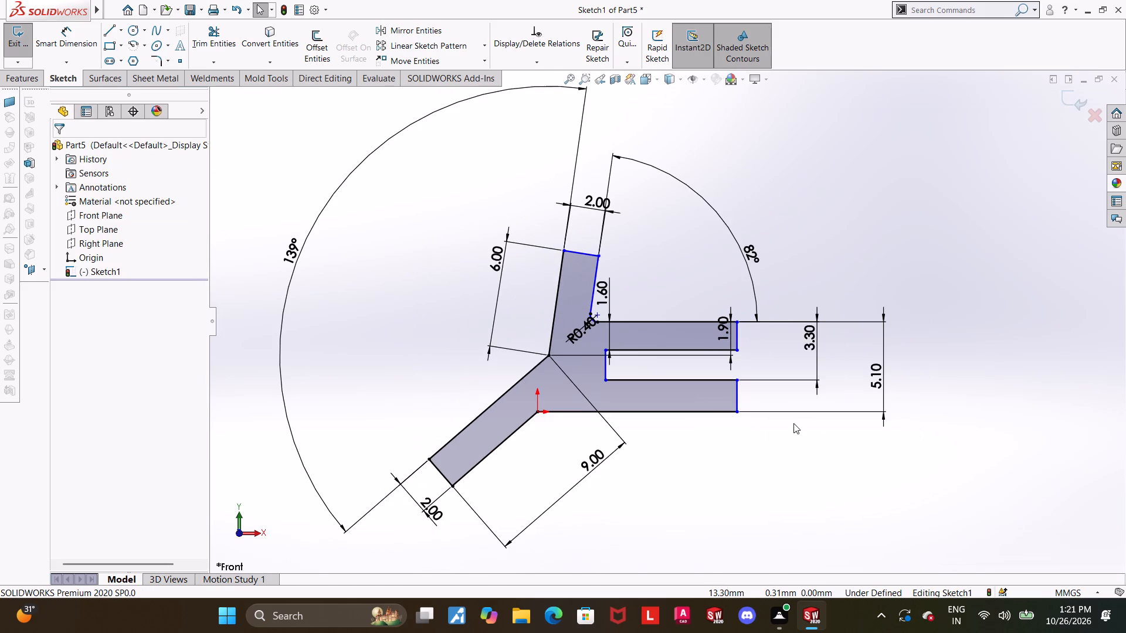
scroll(793, 423, down, 1)
scroll(793, 423, up, 1)
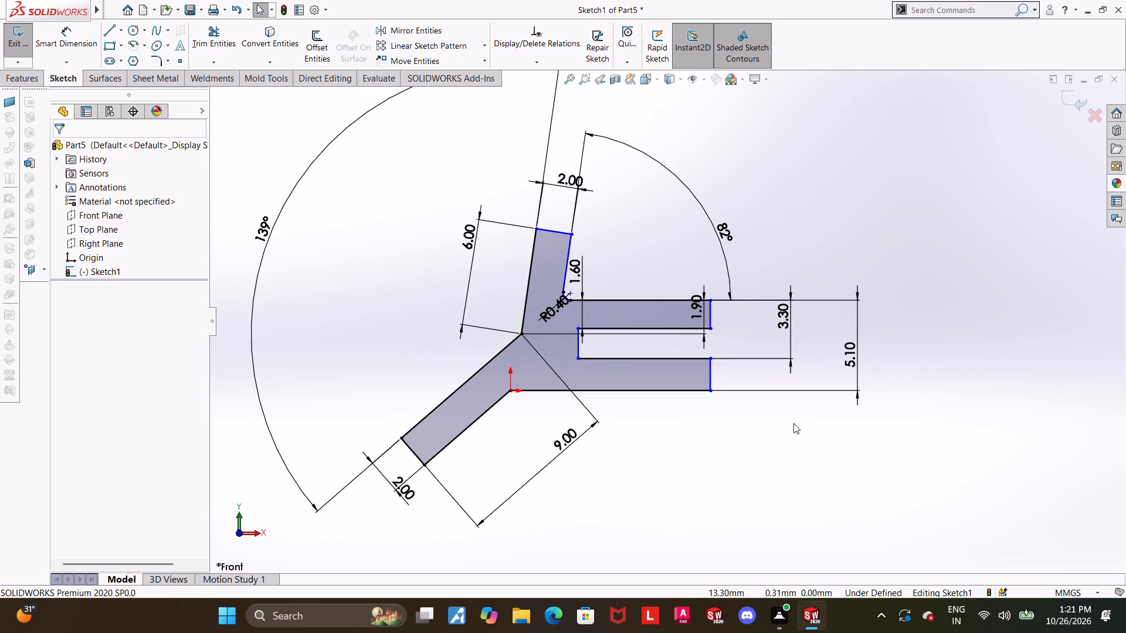
scroll(776, 431, up, 3)
scroll(441, 219, down, 3)
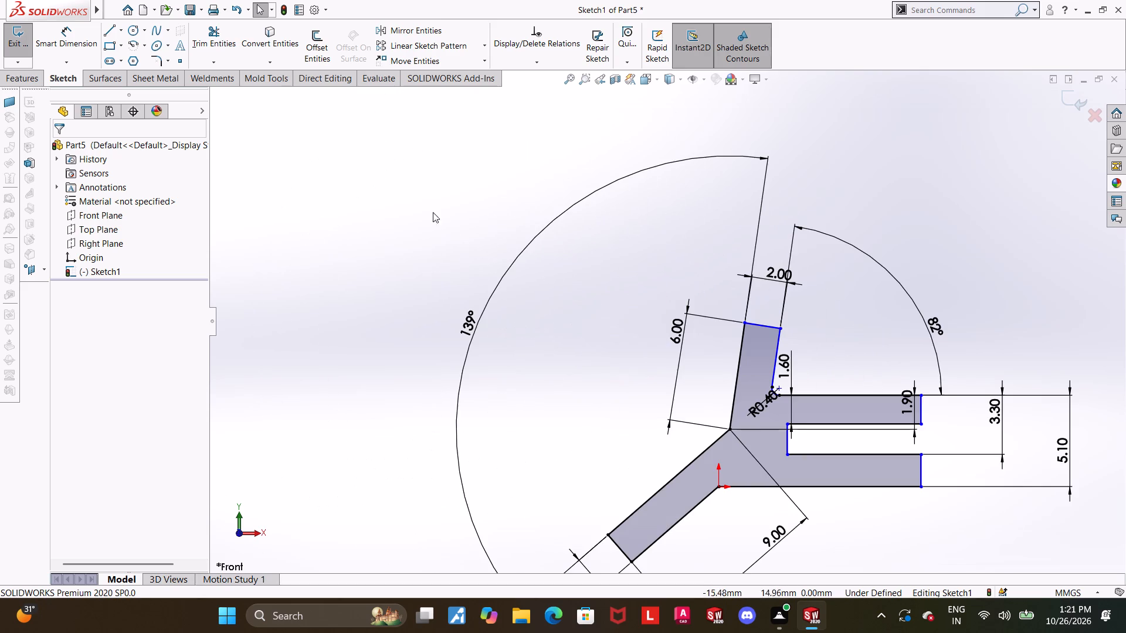
click(229, 51)
scroll(656, 230, up, 5)
drag(727, 453, 752, 328)
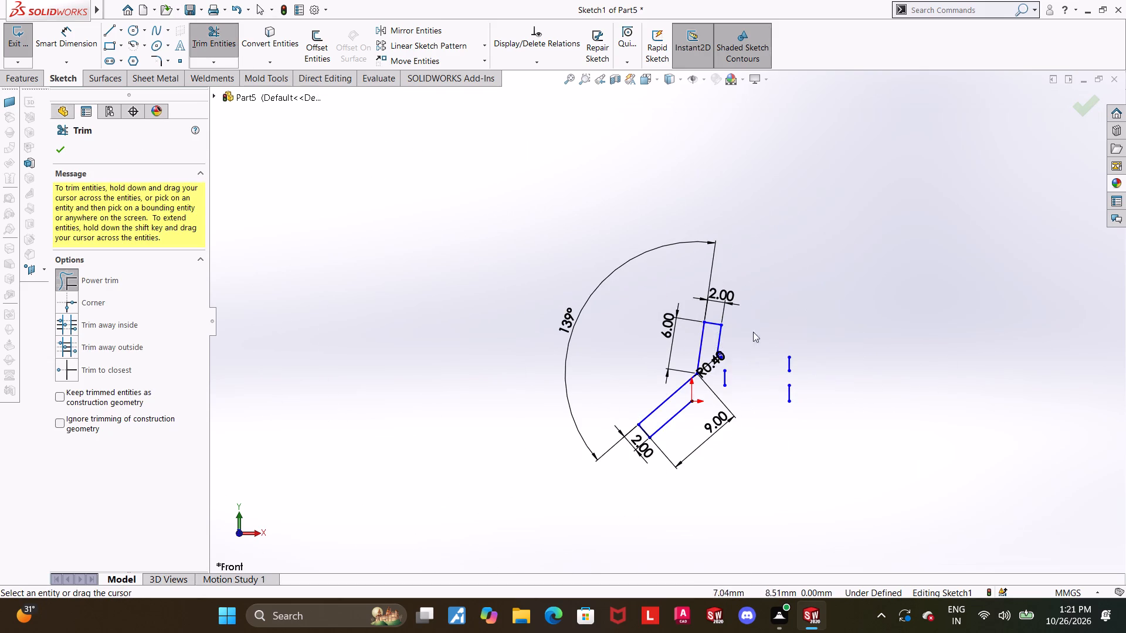
scroll(766, 372, up, 2)
scroll(769, 384, down, 5)
drag(561, 302, 681, 370)
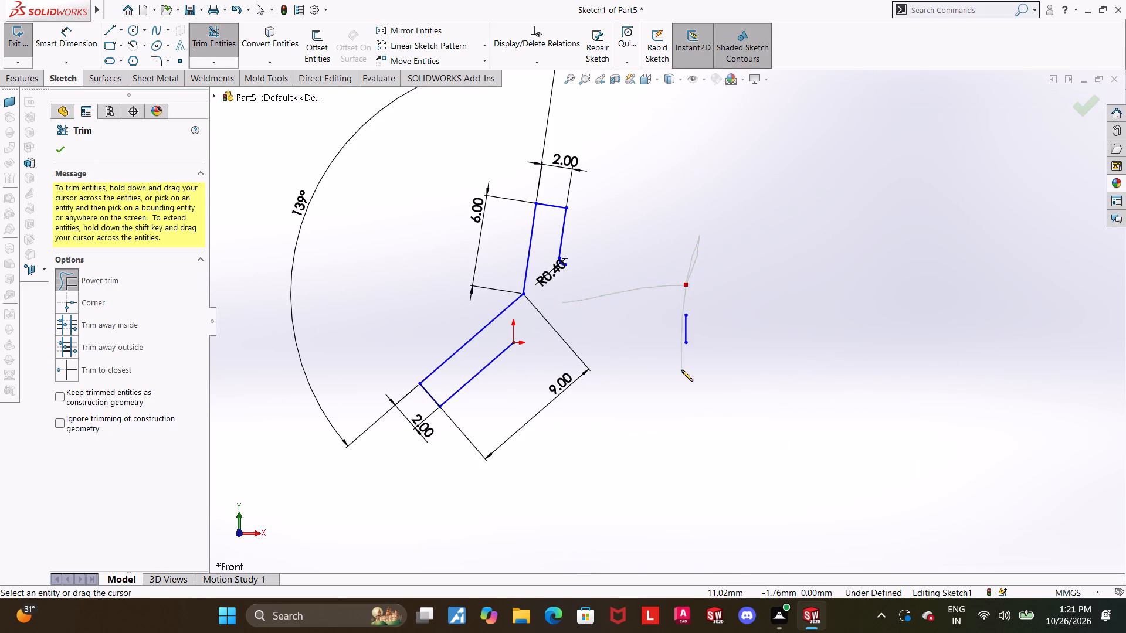
drag(681, 370, 740, 348)
key(Escape)
key(Escape)
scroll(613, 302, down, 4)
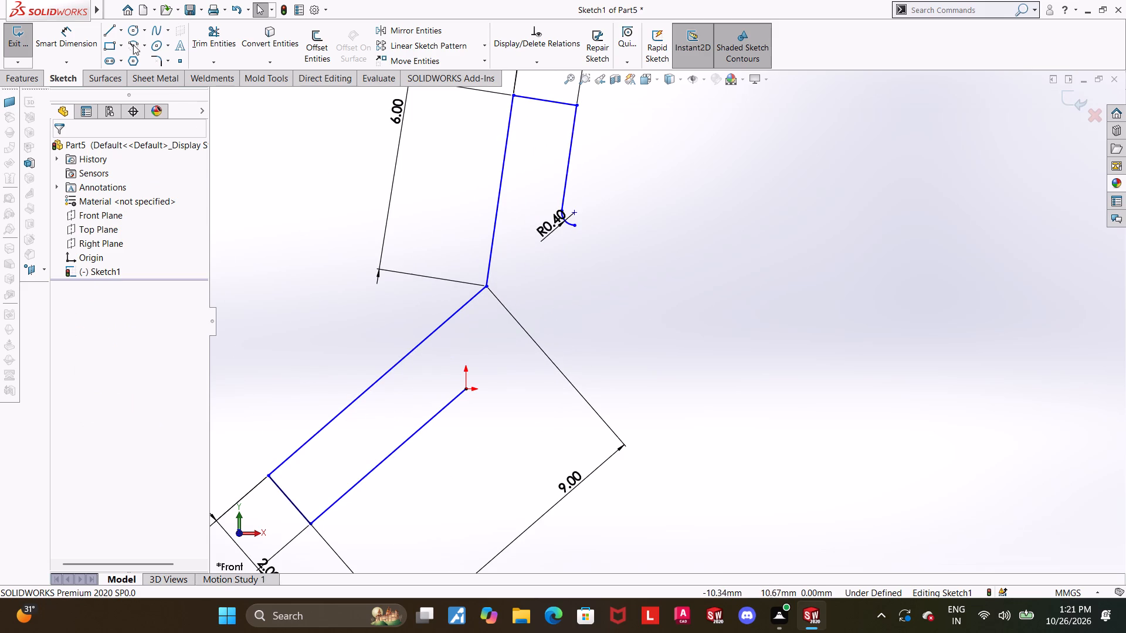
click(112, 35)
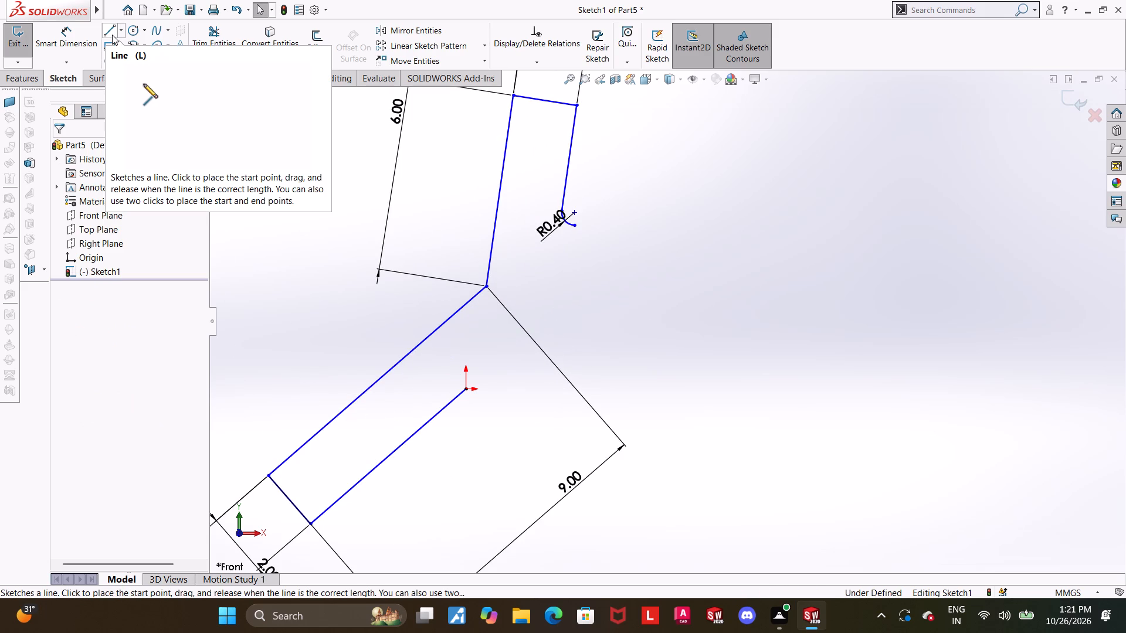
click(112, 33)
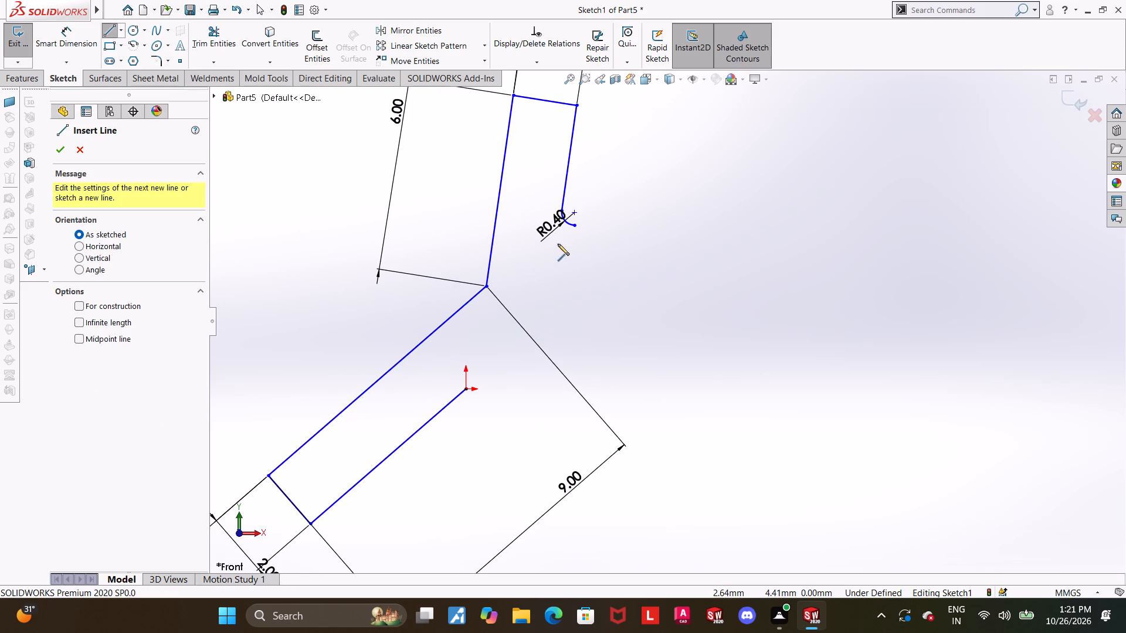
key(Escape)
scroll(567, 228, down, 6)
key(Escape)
Trim away the 0.4 mm fillet arc left at the lower end of the upright arm's inner edge.
drag(220, 35, 232, 35)
drag(734, 191, 637, 240)
scroll(788, 246, up, 8)
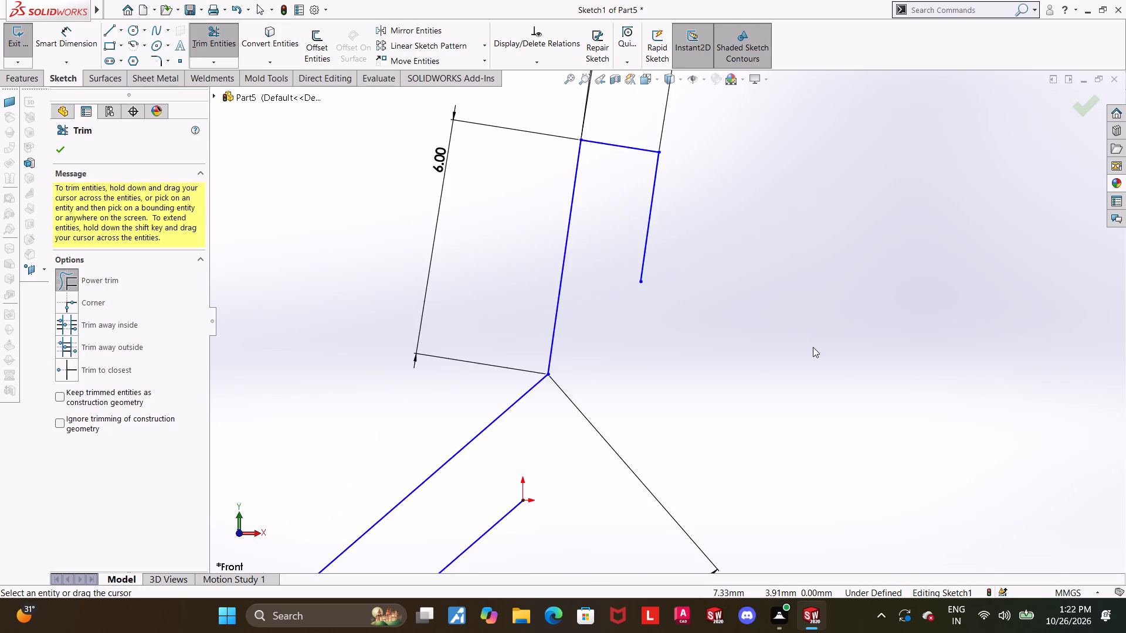
scroll(813, 347, up, 3)
scroll(747, 411, down, 2)
key(Escape)
key(Escape)
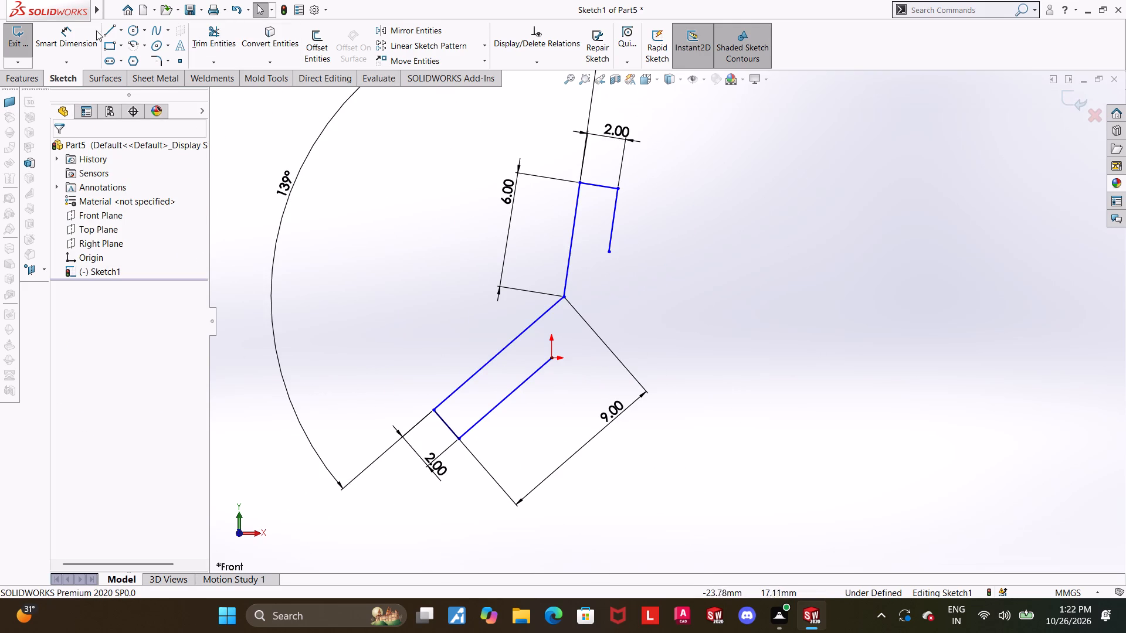
Draw a line from the origin that continues the sloped arm's lower edge to directly below the upright arm's open end.
click(109, 33)
click(111, 35)
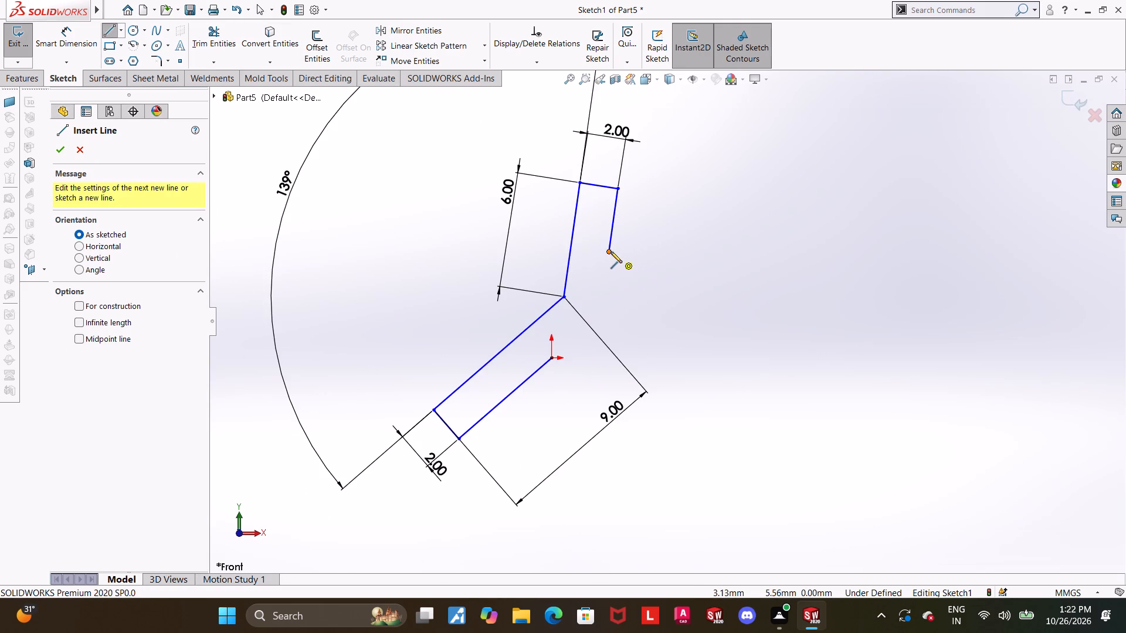
click(551, 359)
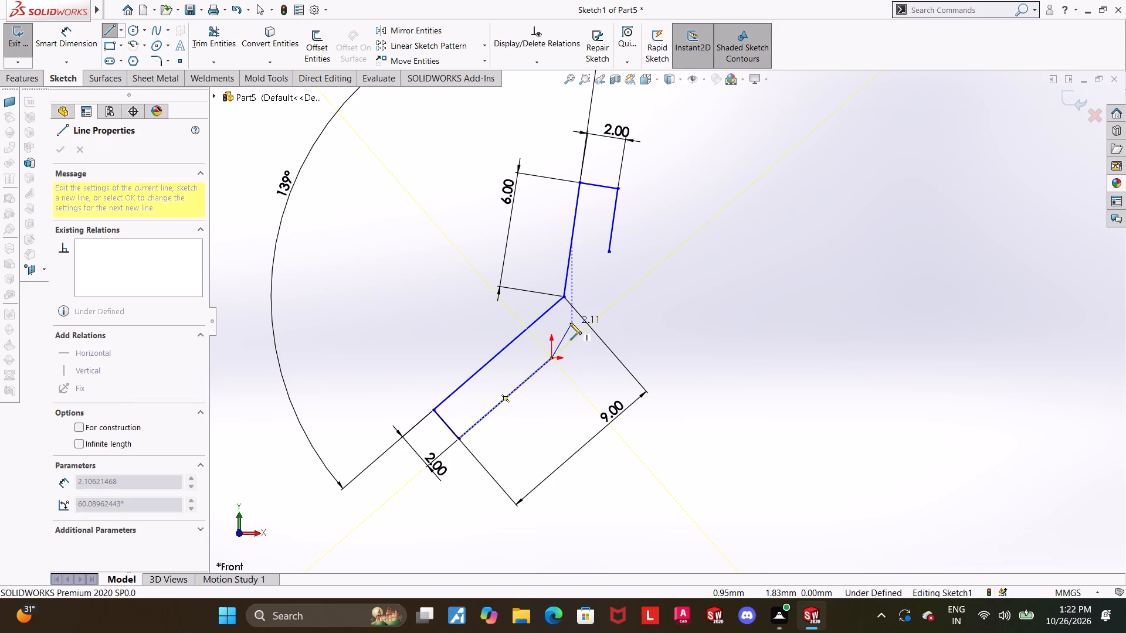
click(607, 309)
key(Escape)
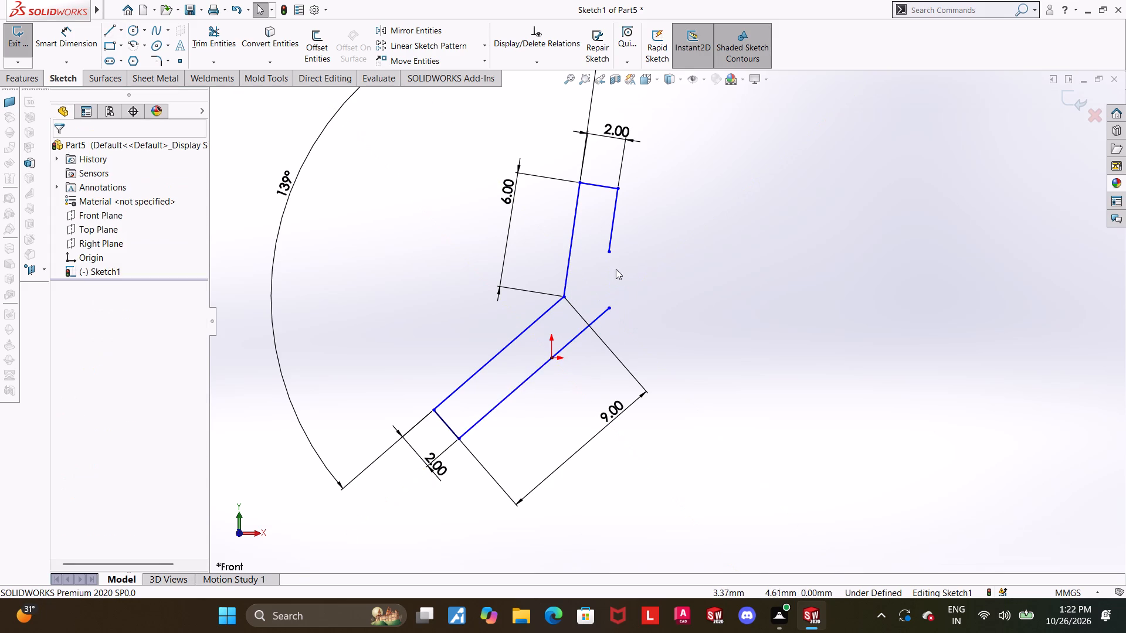
Merge the new line's free end with the open end of the upright arm's inner edge to close the profile.
click(611, 252)
ctrl+click(612, 306)
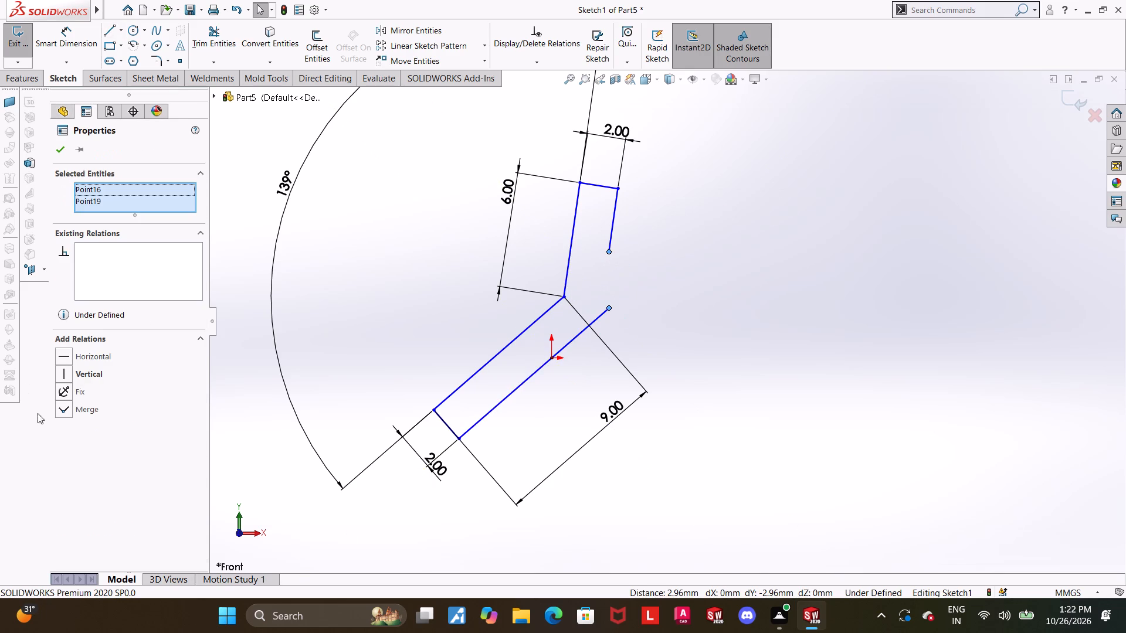
click(56, 410)
click(763, 328)
scroll(763, 328, up, 3)
scroll(730, 248, down, 1)
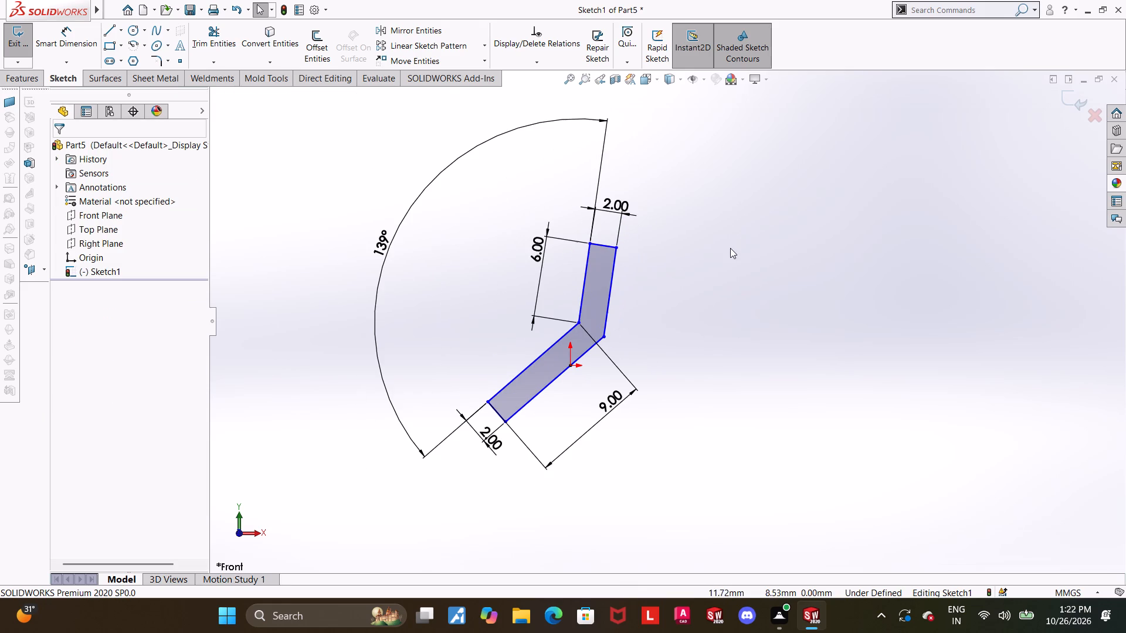
key(Escape)
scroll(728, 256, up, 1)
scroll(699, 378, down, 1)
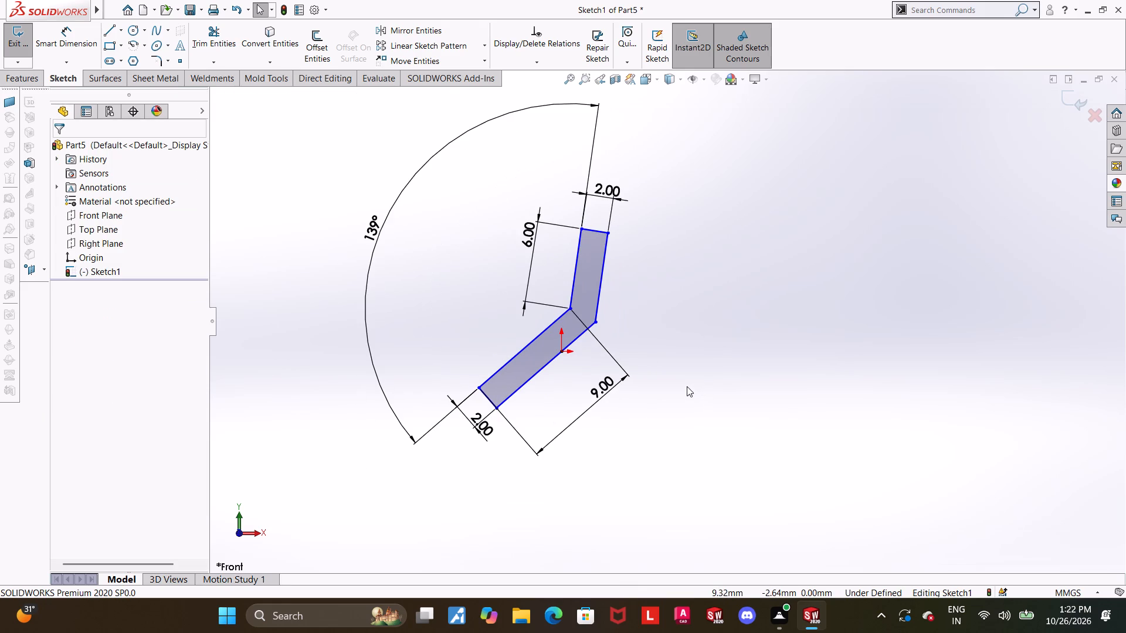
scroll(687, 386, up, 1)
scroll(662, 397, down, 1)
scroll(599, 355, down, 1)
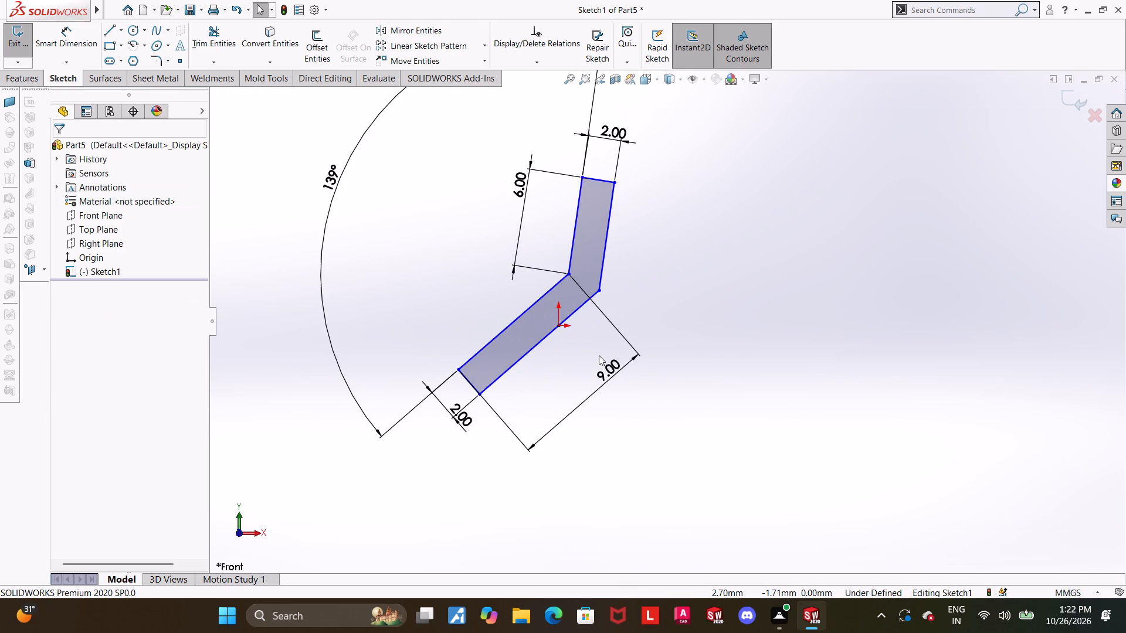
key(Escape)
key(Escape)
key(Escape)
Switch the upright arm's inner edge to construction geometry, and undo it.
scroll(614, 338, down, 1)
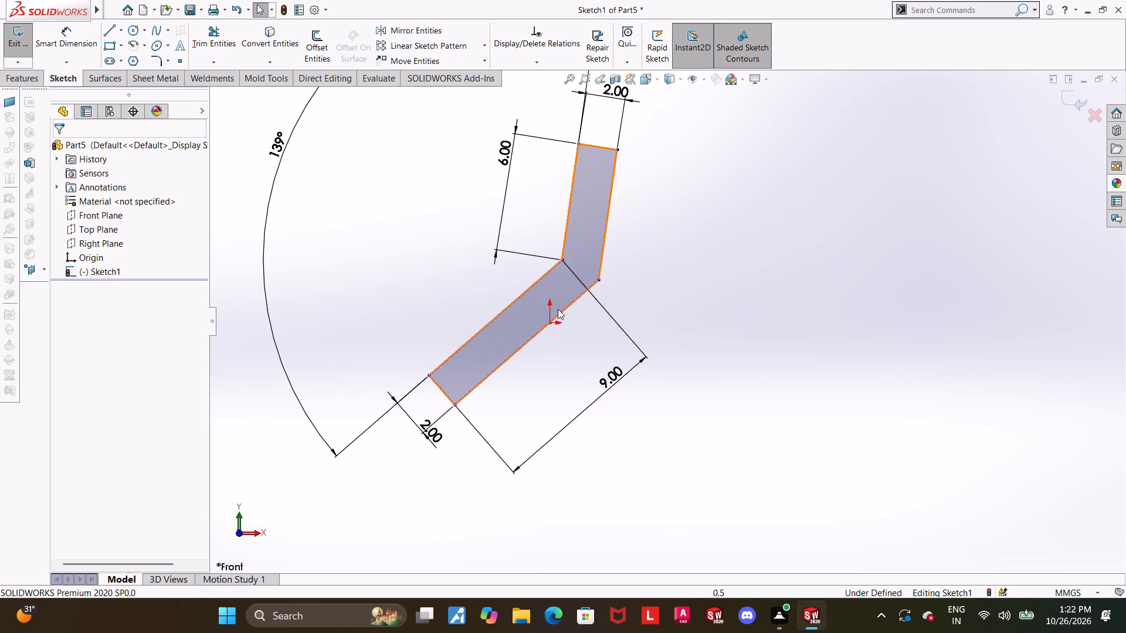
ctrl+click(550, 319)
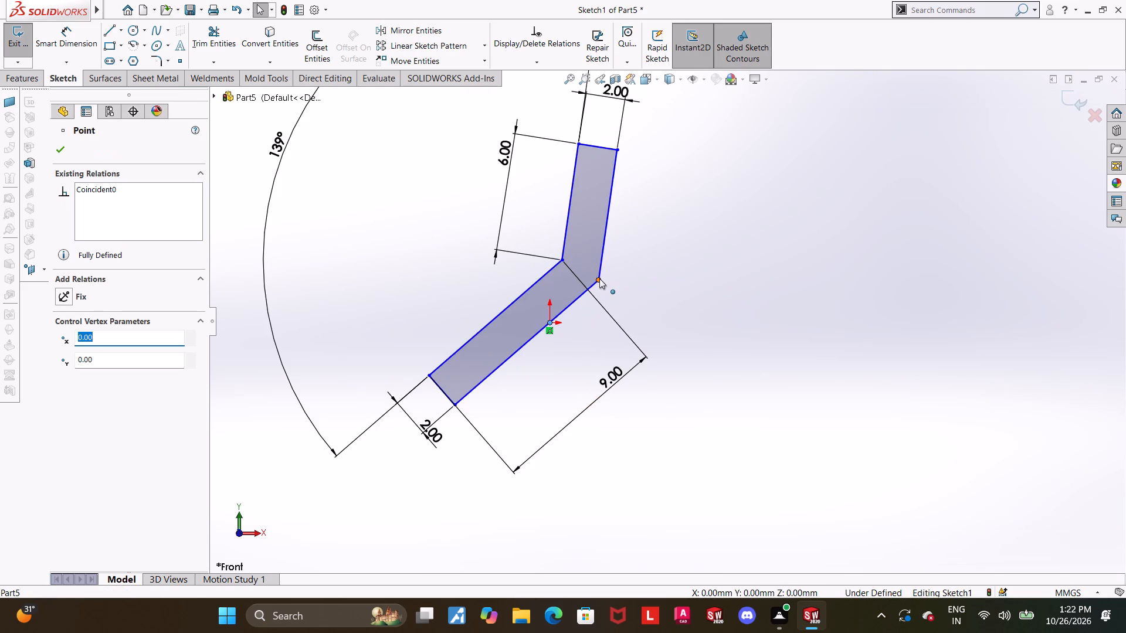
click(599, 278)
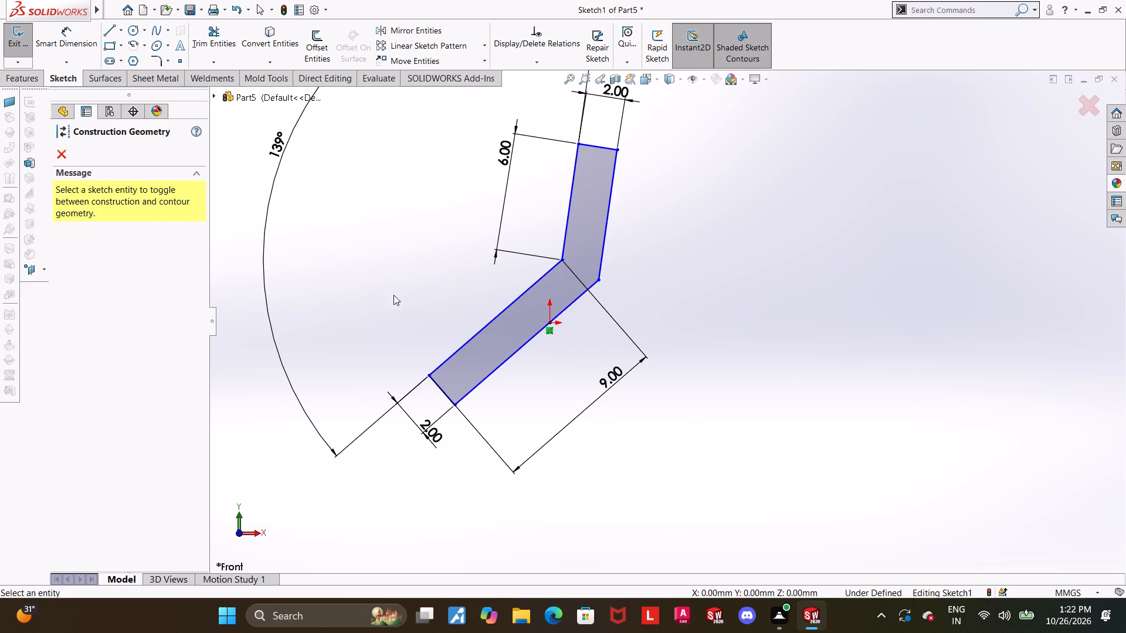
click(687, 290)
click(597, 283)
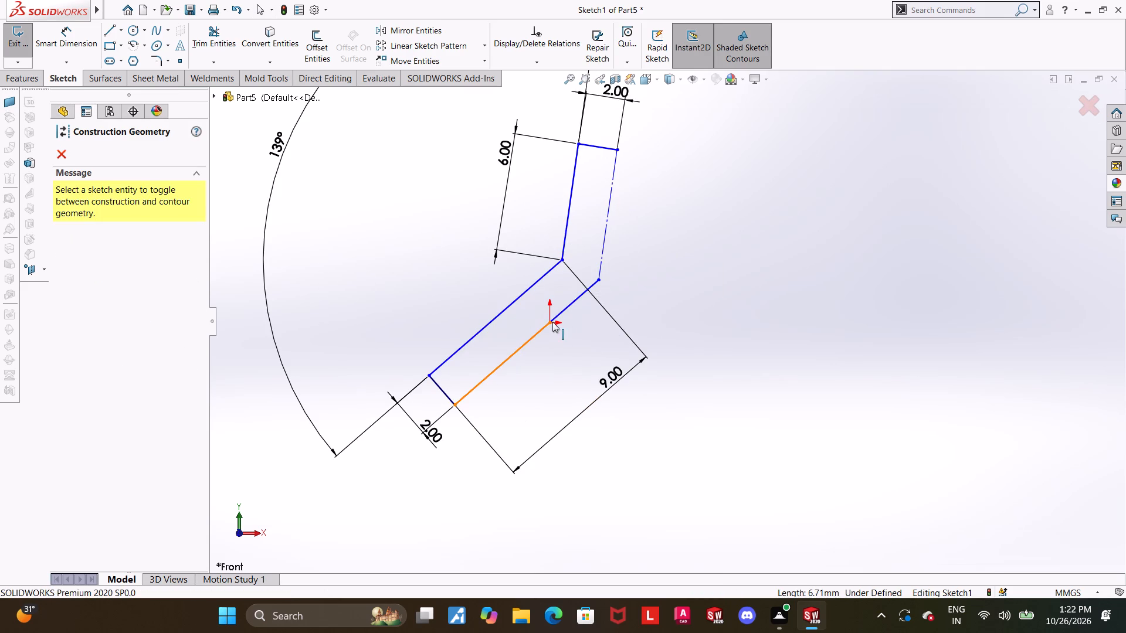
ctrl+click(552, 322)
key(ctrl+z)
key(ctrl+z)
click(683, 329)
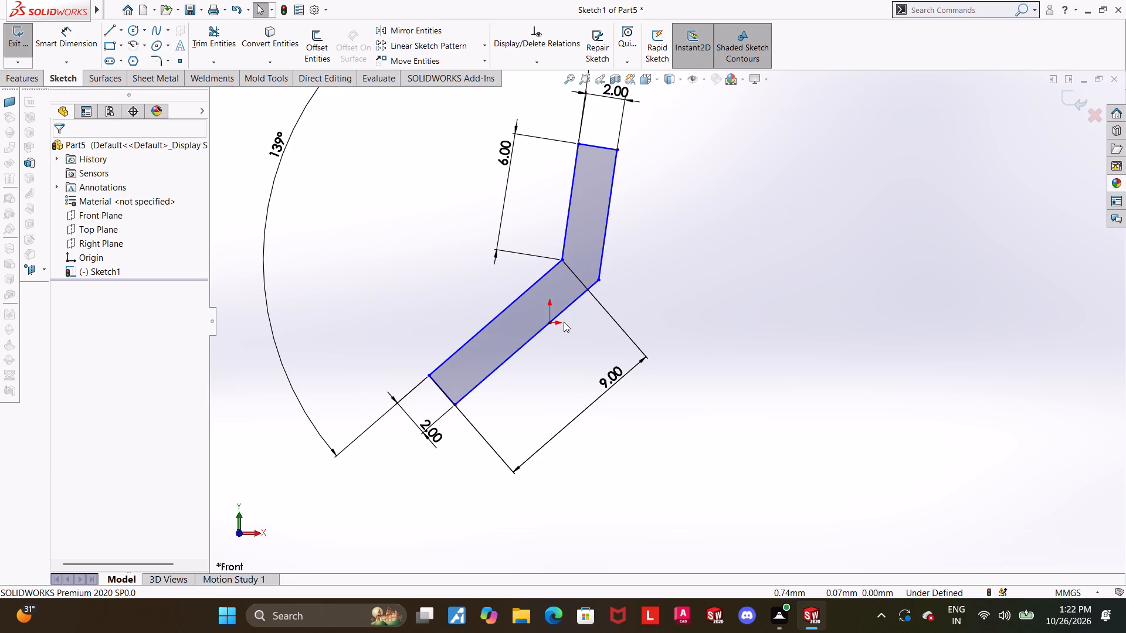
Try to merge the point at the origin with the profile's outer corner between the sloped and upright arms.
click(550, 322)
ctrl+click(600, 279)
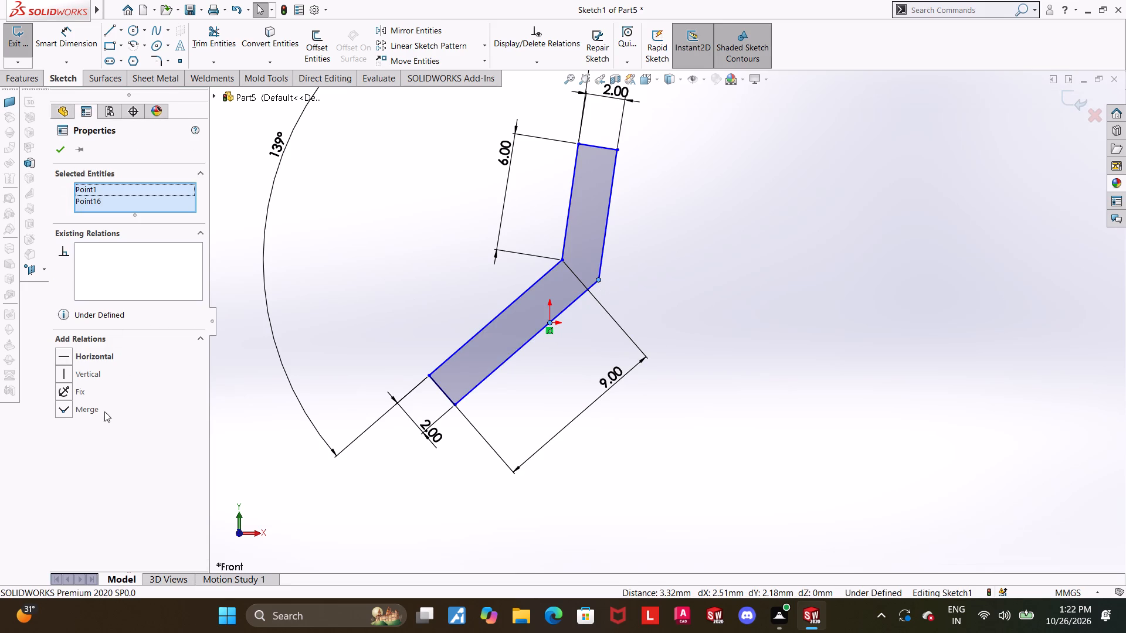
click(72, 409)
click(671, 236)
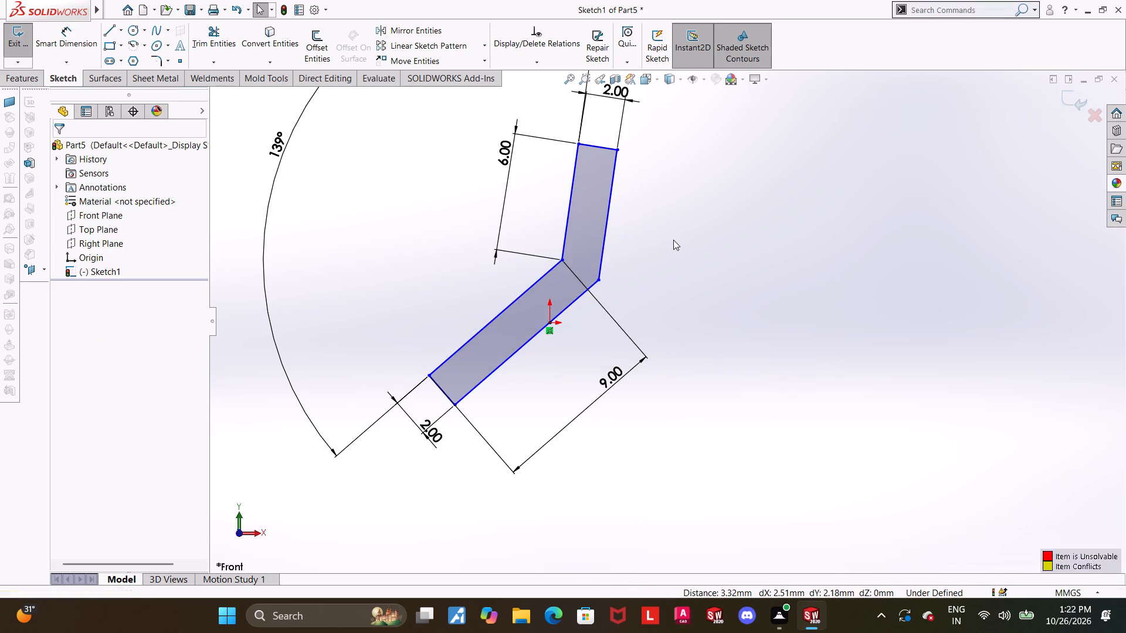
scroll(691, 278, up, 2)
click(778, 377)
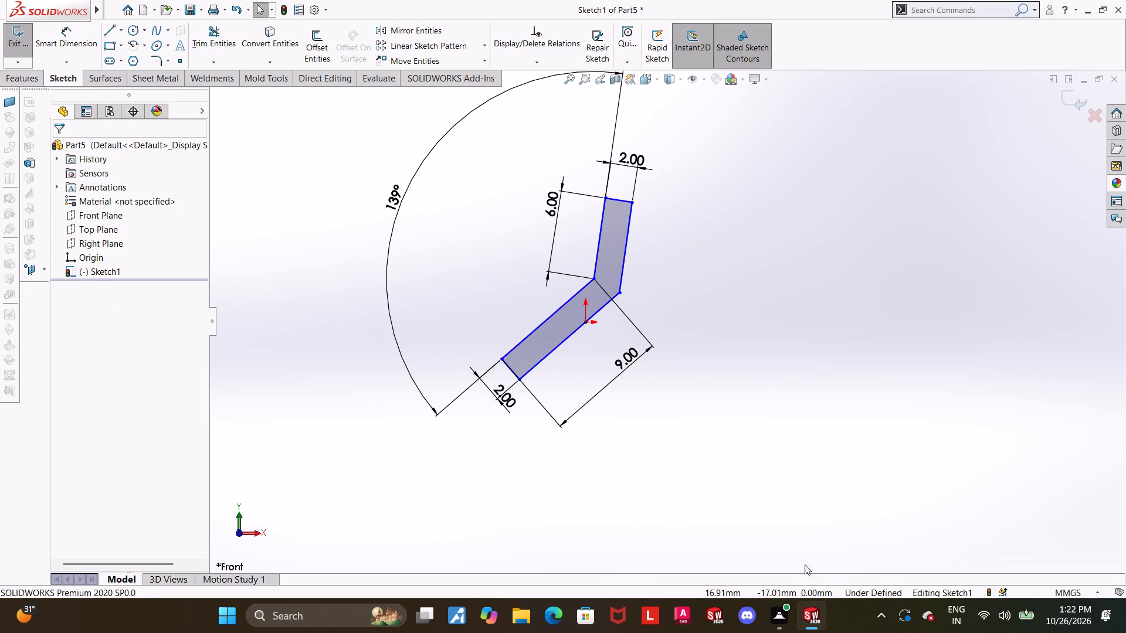
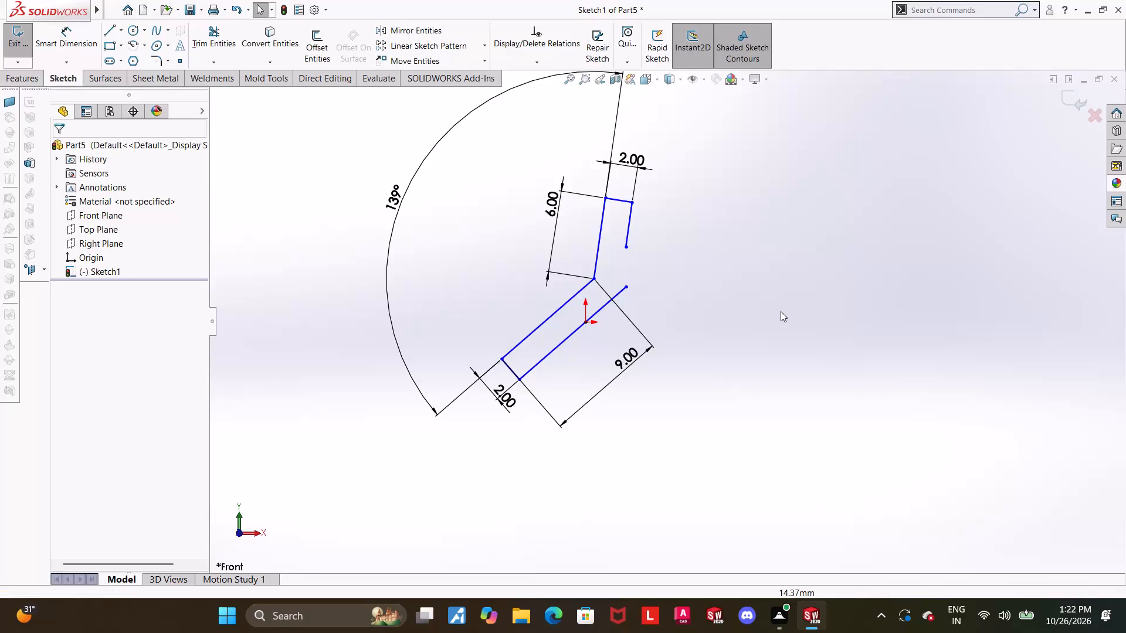
Trim away the line between the origin and the lower end of the upright arm's inner edge.
click(775, 311)
scroll(671, 293, down, 3)
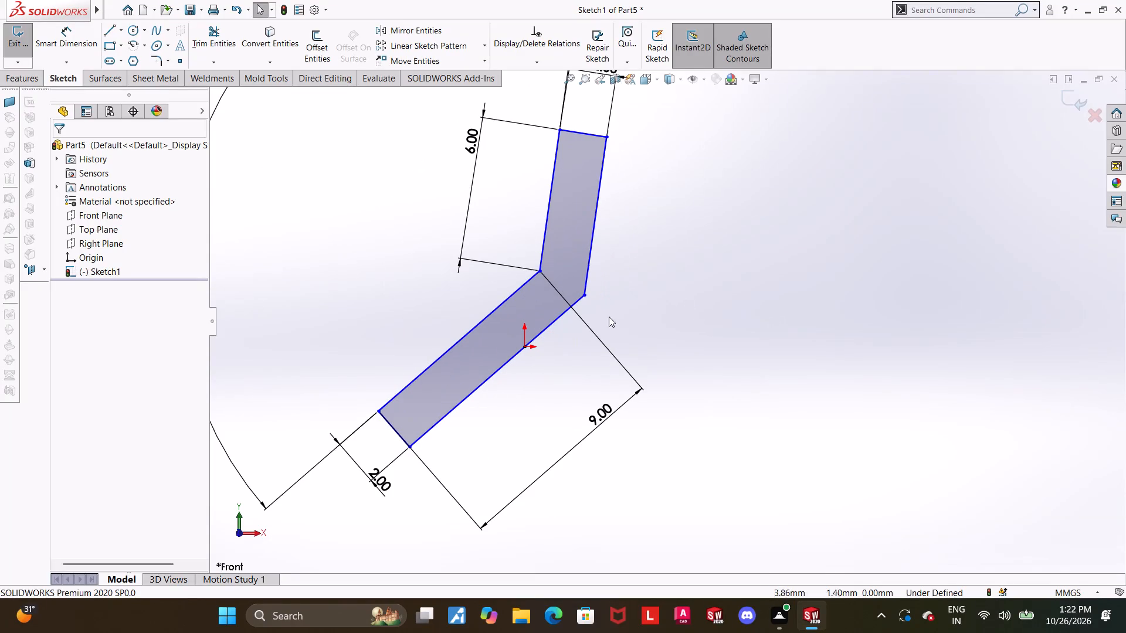
click(195, 39)
drag(588, 328, 556, 293)
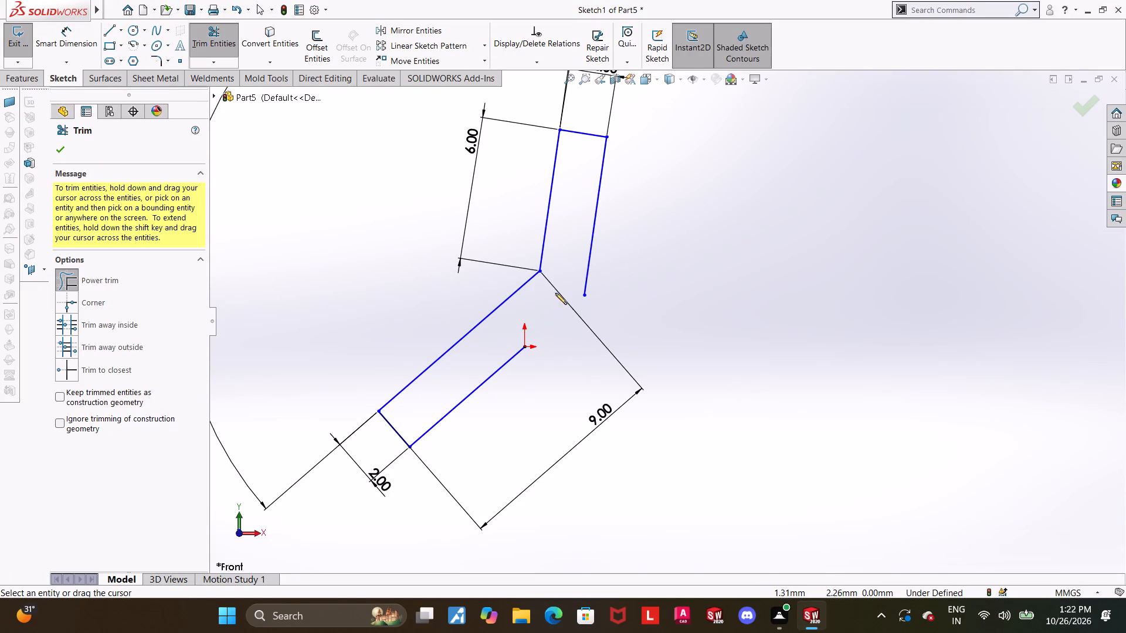
click(593, 304)
click(588, 294)
click(678, 338)
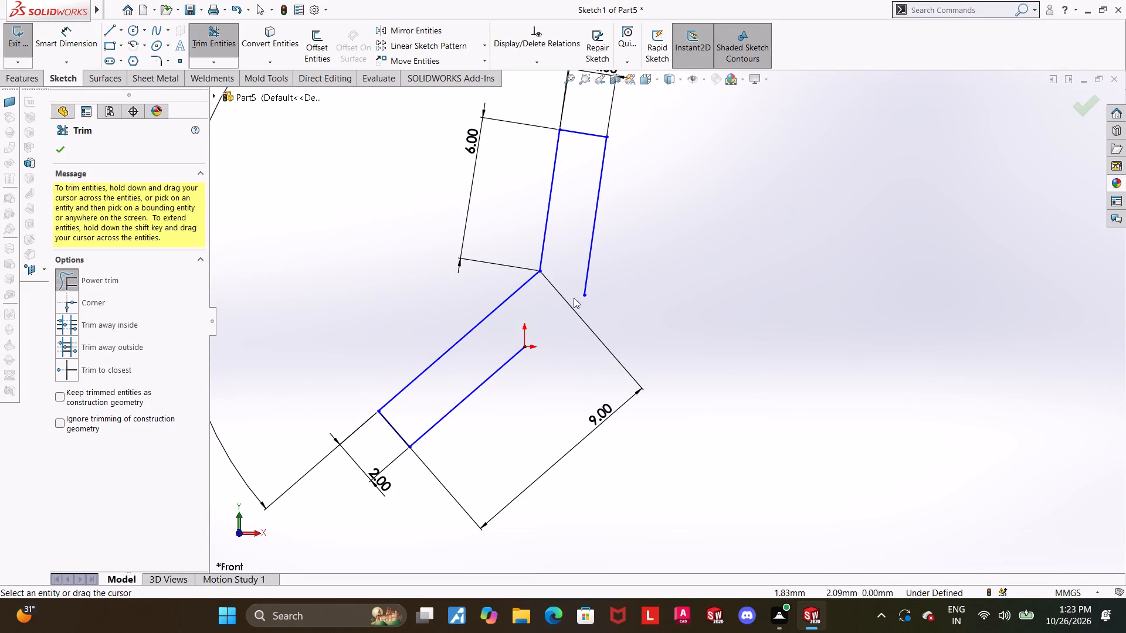
click(582, 297)
key(Escape)
key(Escape)
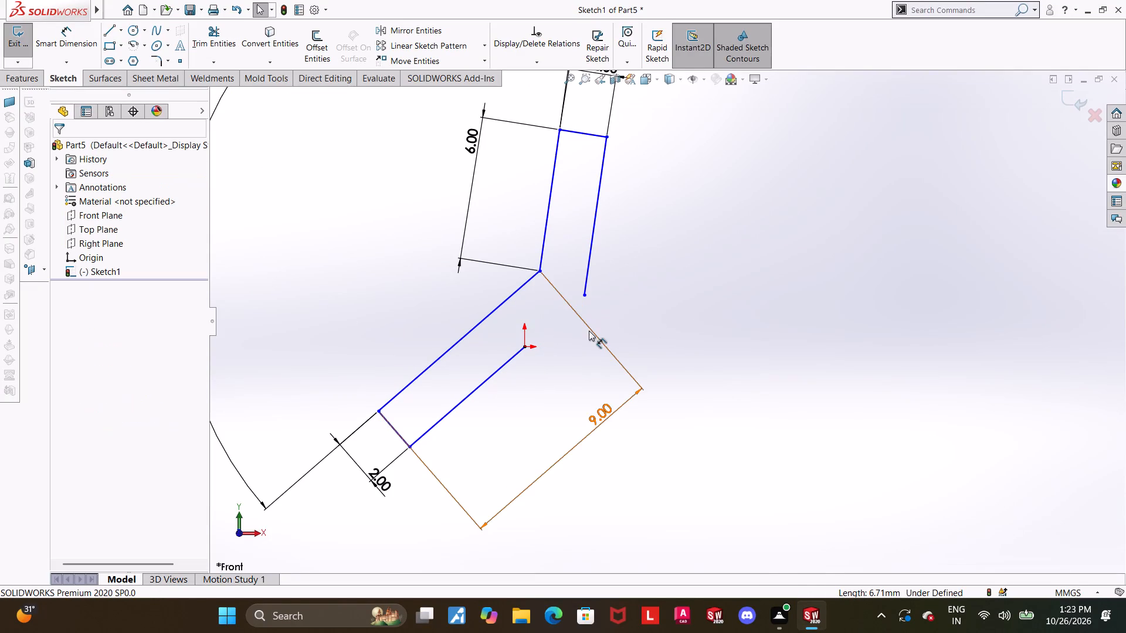
key(Escape)
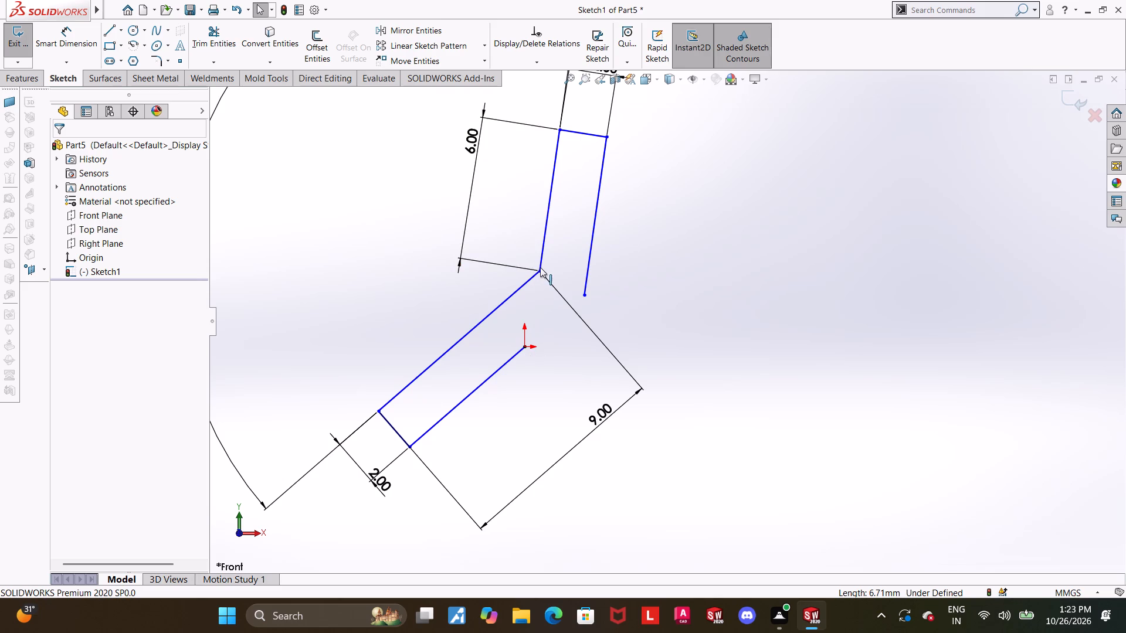
Shift the profile by its outer corner between the arms, and merge the open end of the upright arm's inner edge with the origin point.
drag(540, 267, 498, 312)
click(572, 350)
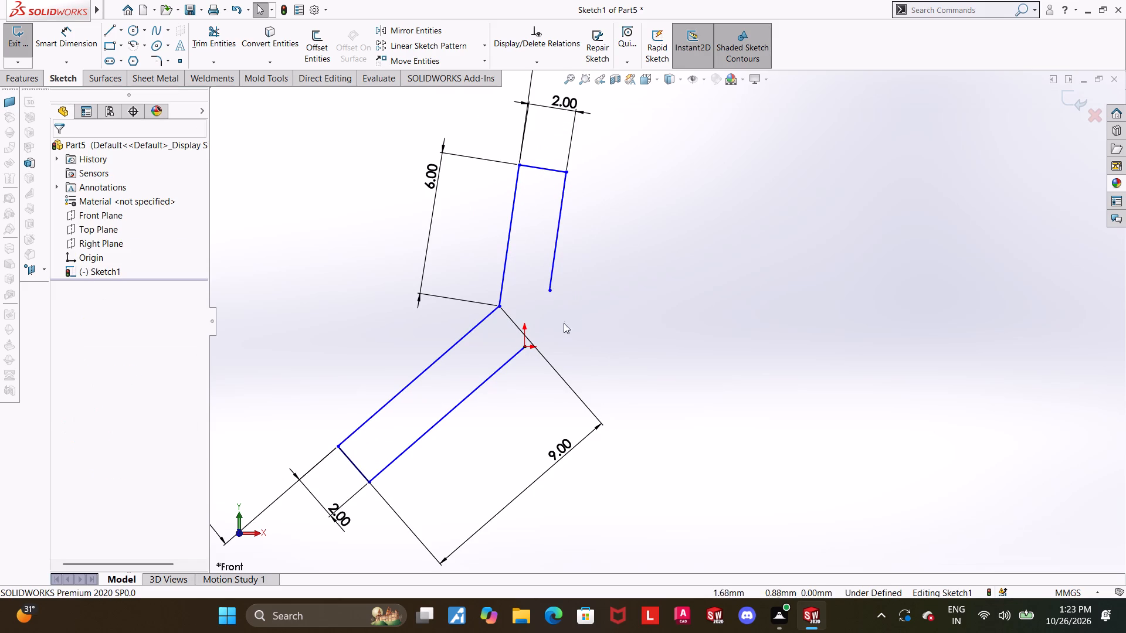
click(551, 288)
ctrl+click(523, 347)
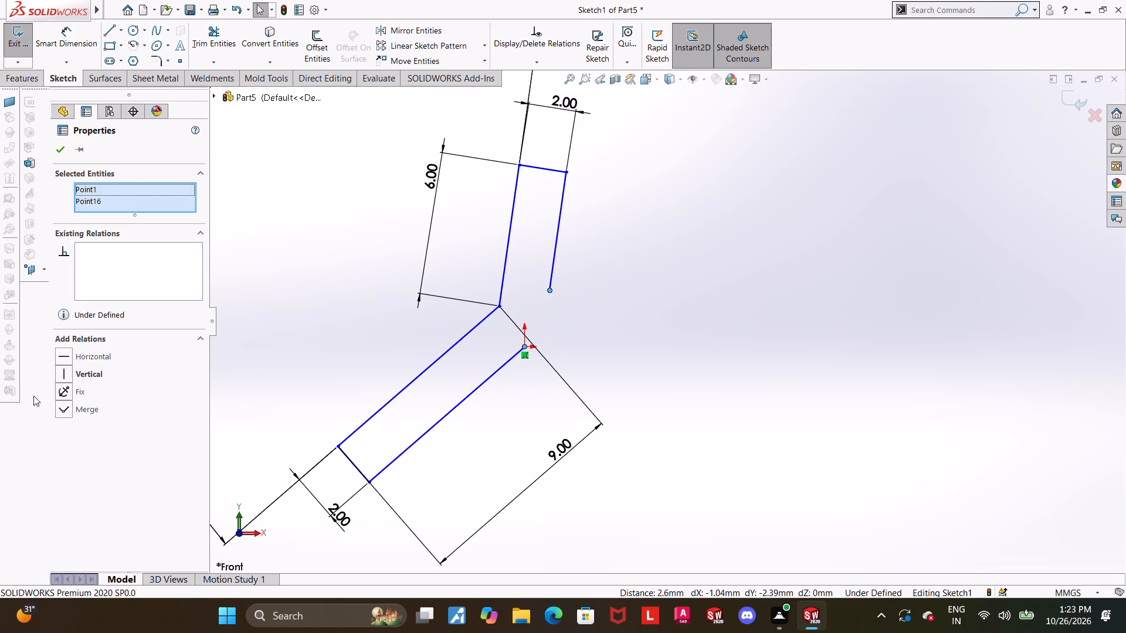
click(63, 406)
click(692, 336)
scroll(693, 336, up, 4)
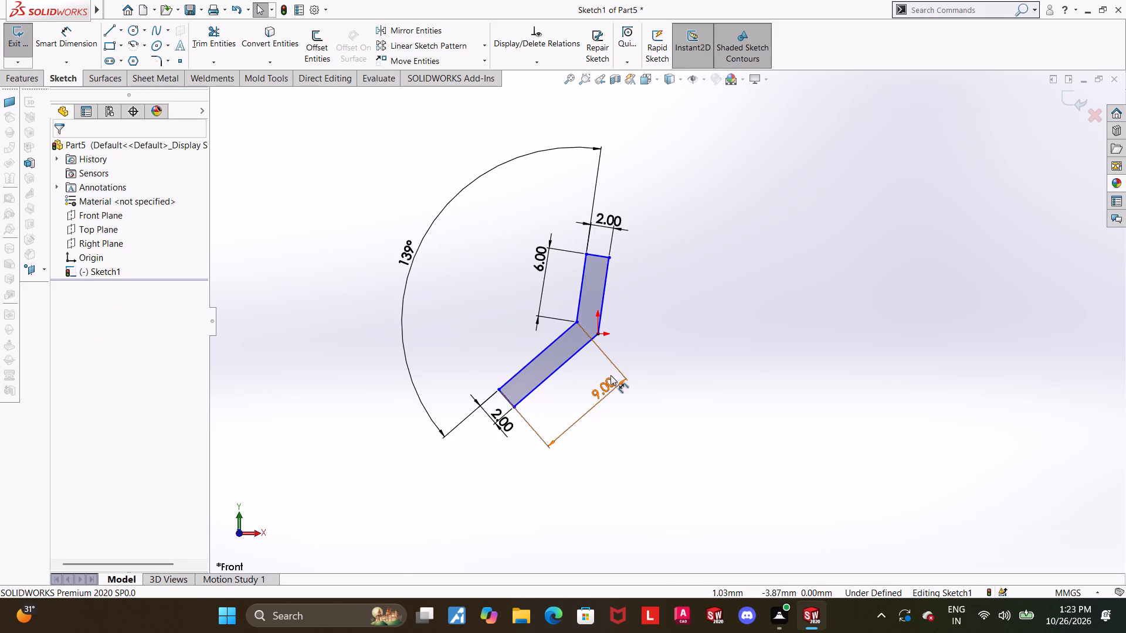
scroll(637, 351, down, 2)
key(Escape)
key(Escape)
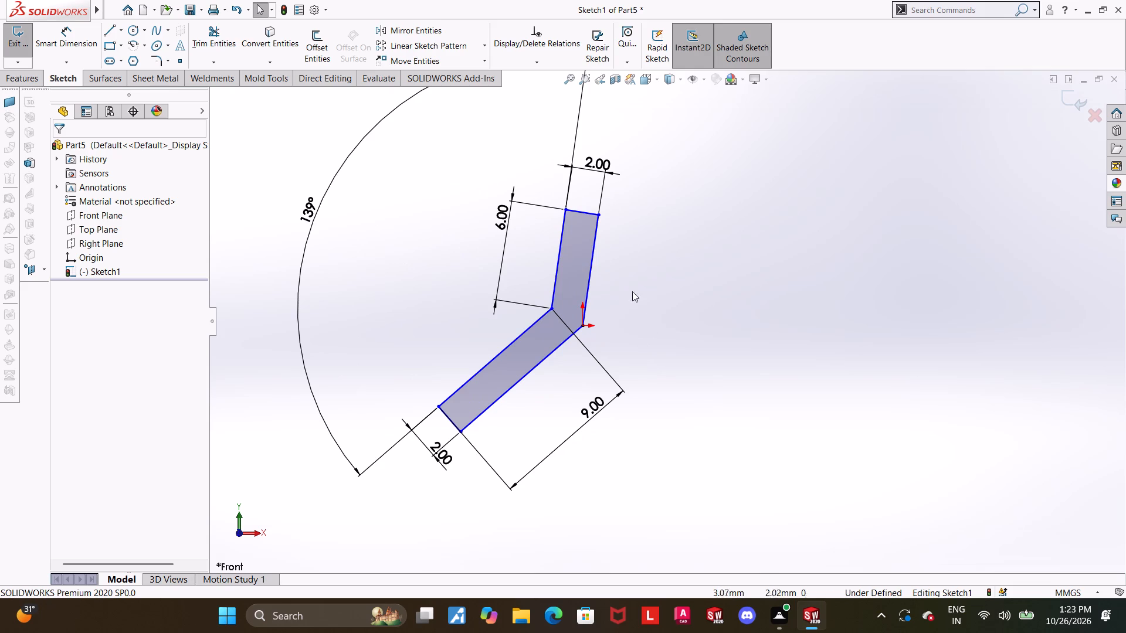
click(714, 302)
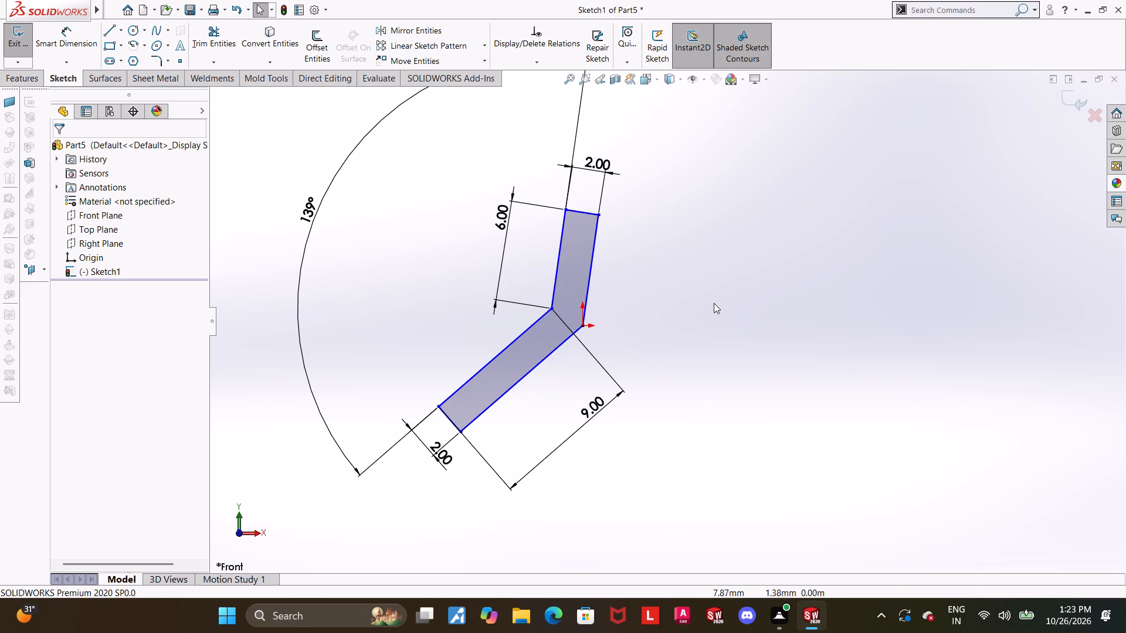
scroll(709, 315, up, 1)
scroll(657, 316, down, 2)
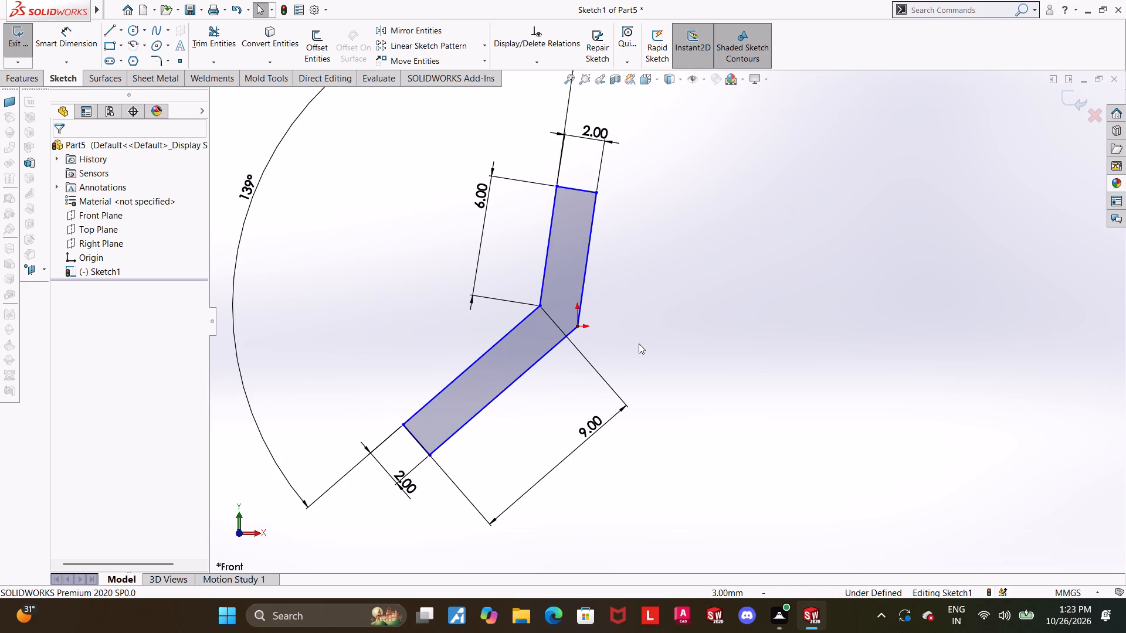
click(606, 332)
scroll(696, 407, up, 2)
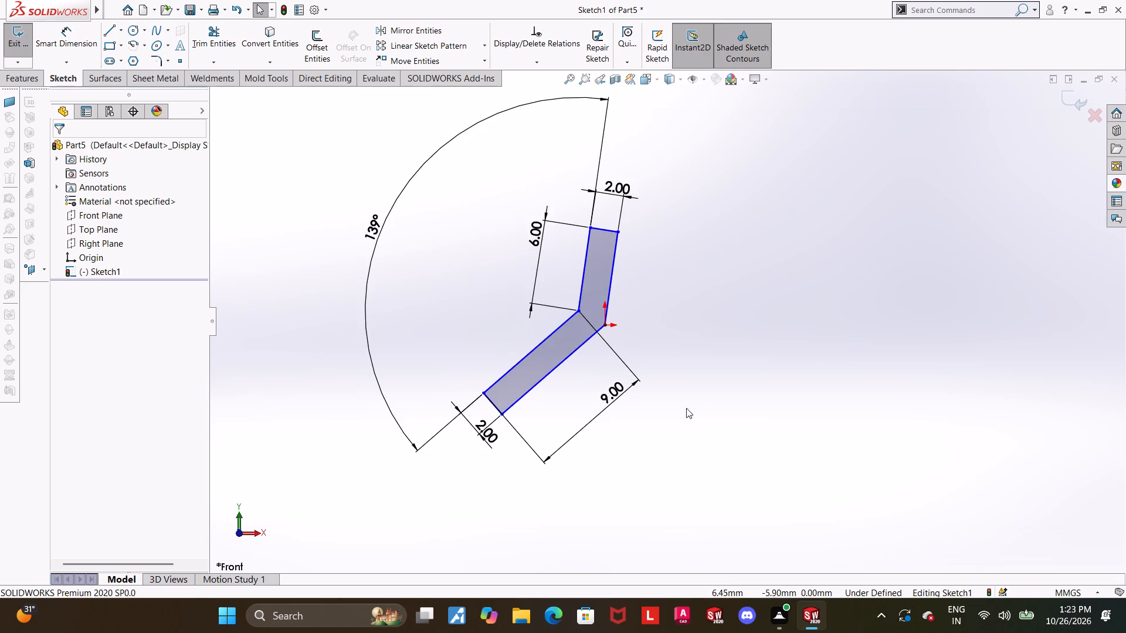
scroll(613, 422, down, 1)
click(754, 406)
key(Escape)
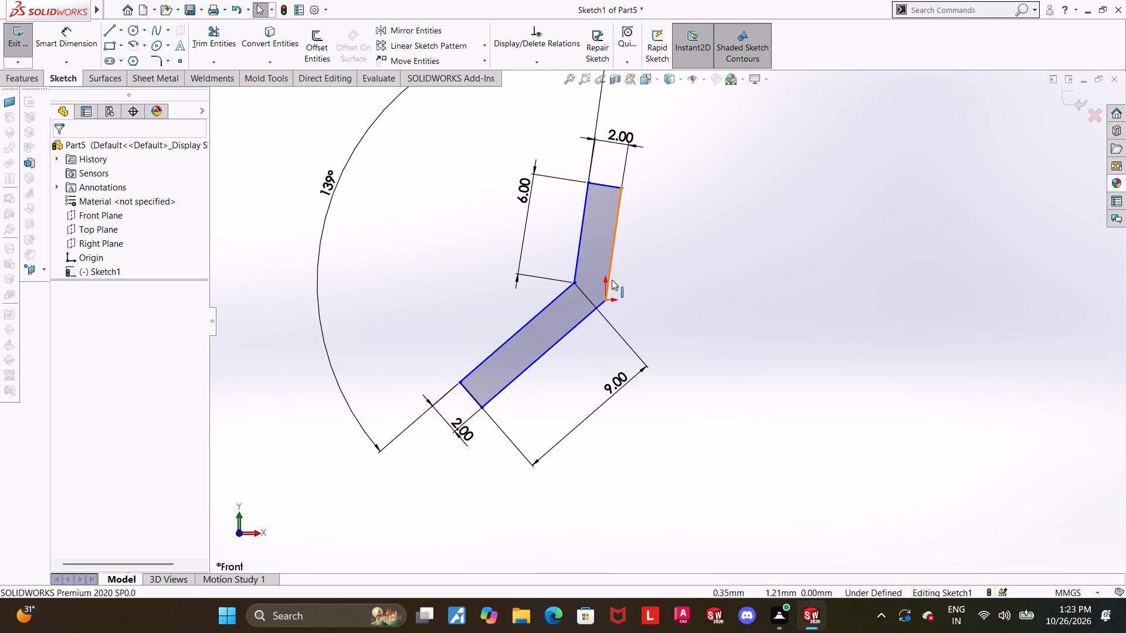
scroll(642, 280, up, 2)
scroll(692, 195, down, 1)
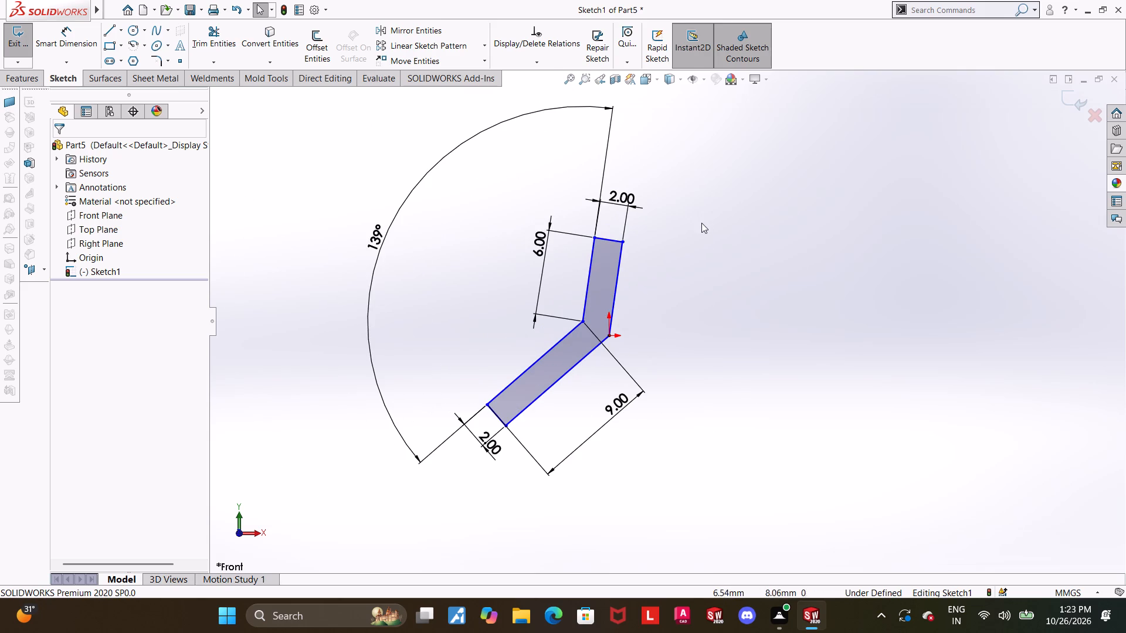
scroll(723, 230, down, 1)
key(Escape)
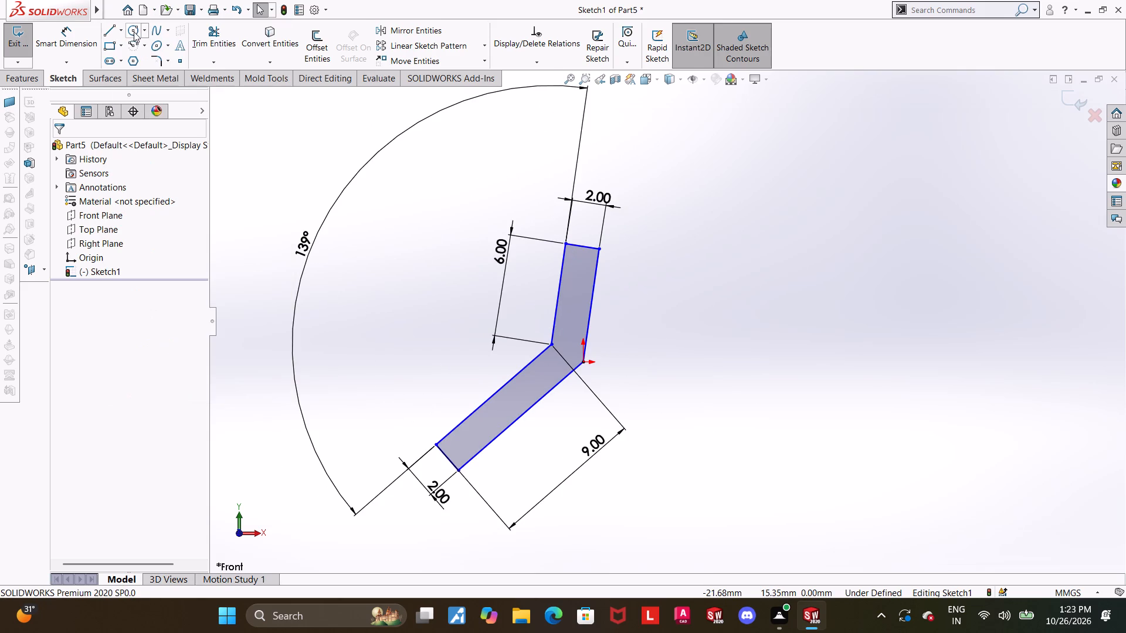
Draw a horizontal construction line about 11.8 mm long from the origin, extending away from the profile.
click(125, 28)
click(127, 59)
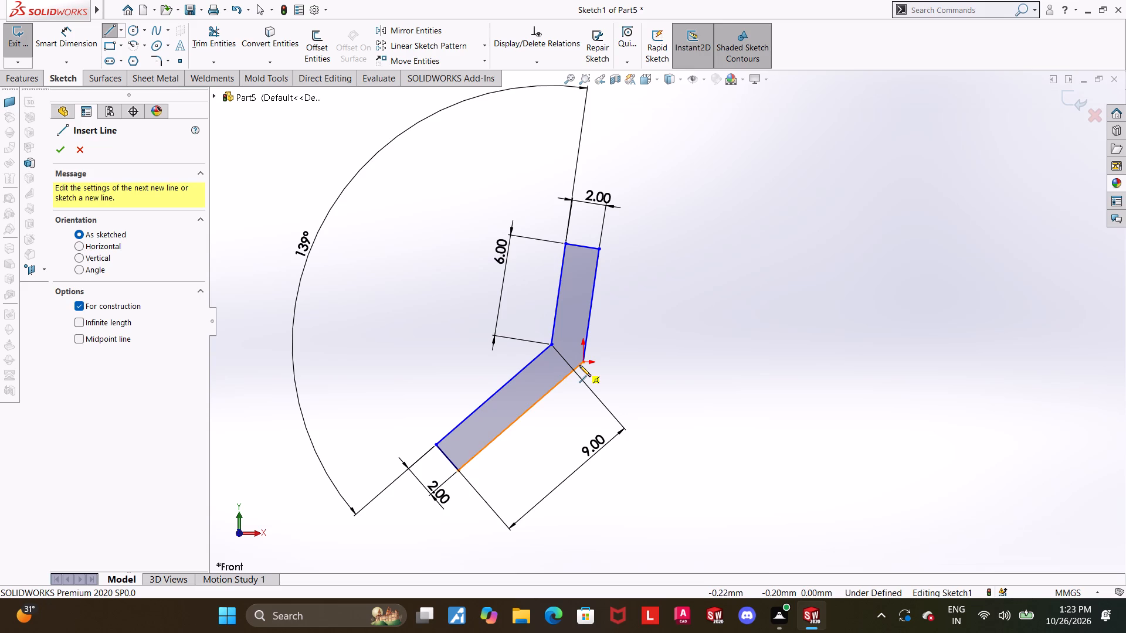
click(584, 363)
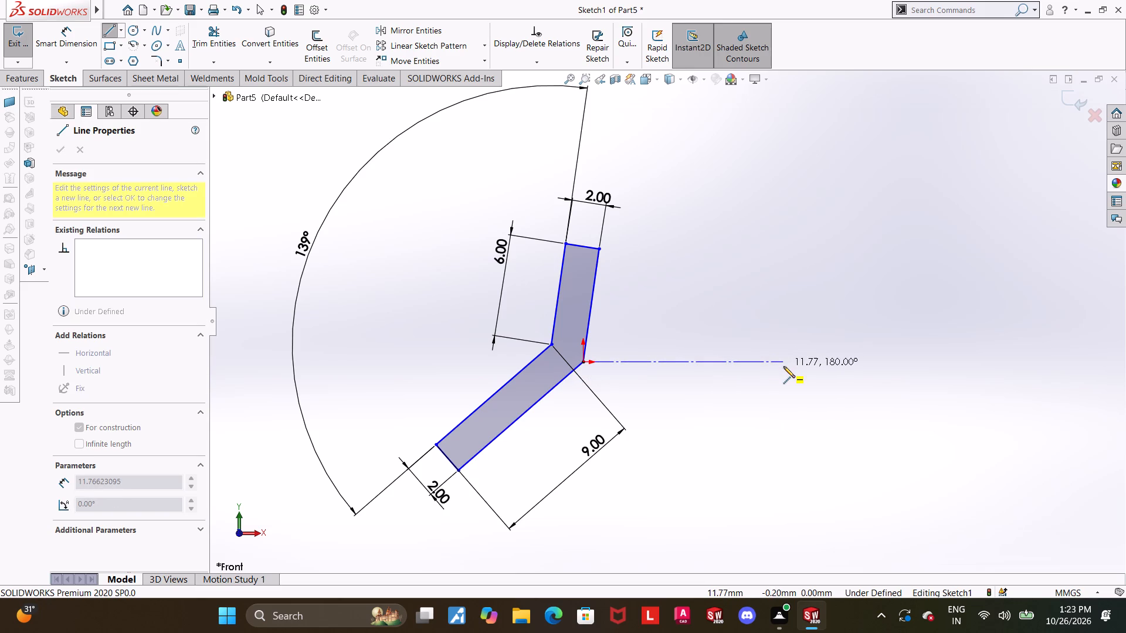
click(786, 360)
key(Escape)
key(Escape)
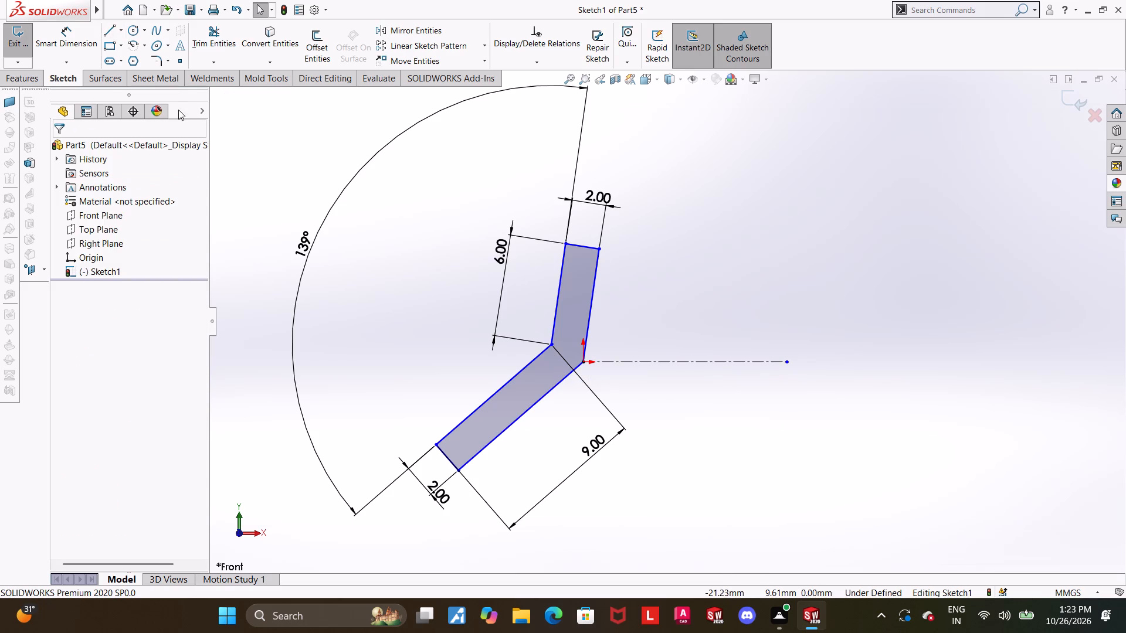
Add an 82° angle dimension between the upright arm's inner edge and the horizontal construction line.
click(93, 45)
click(593, 285)
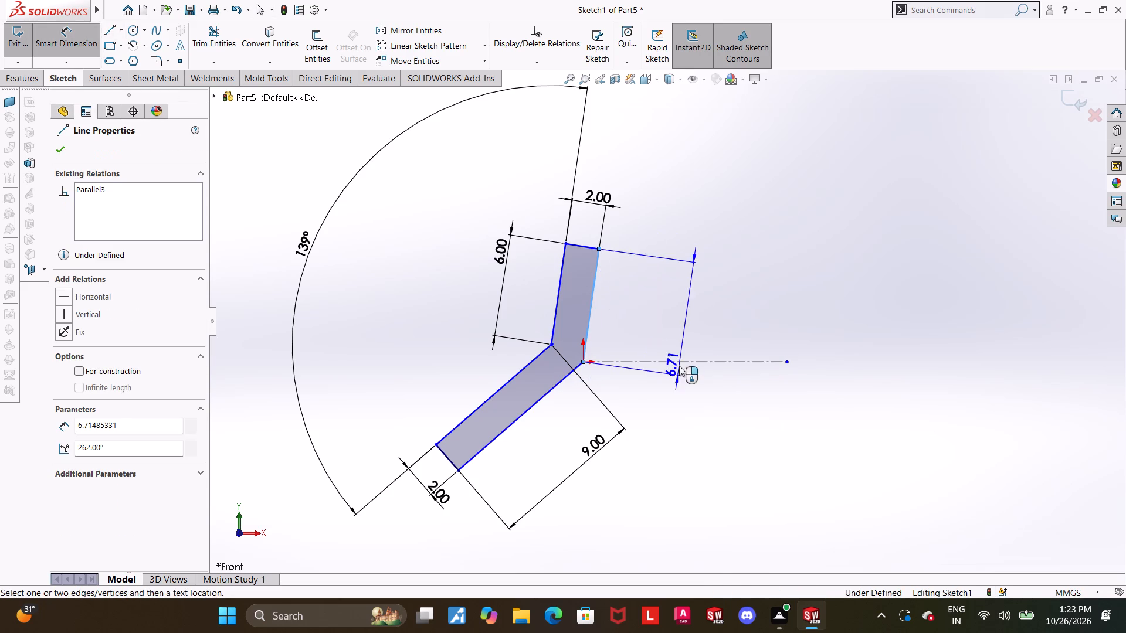
click(680, 360)
click(687, 296)
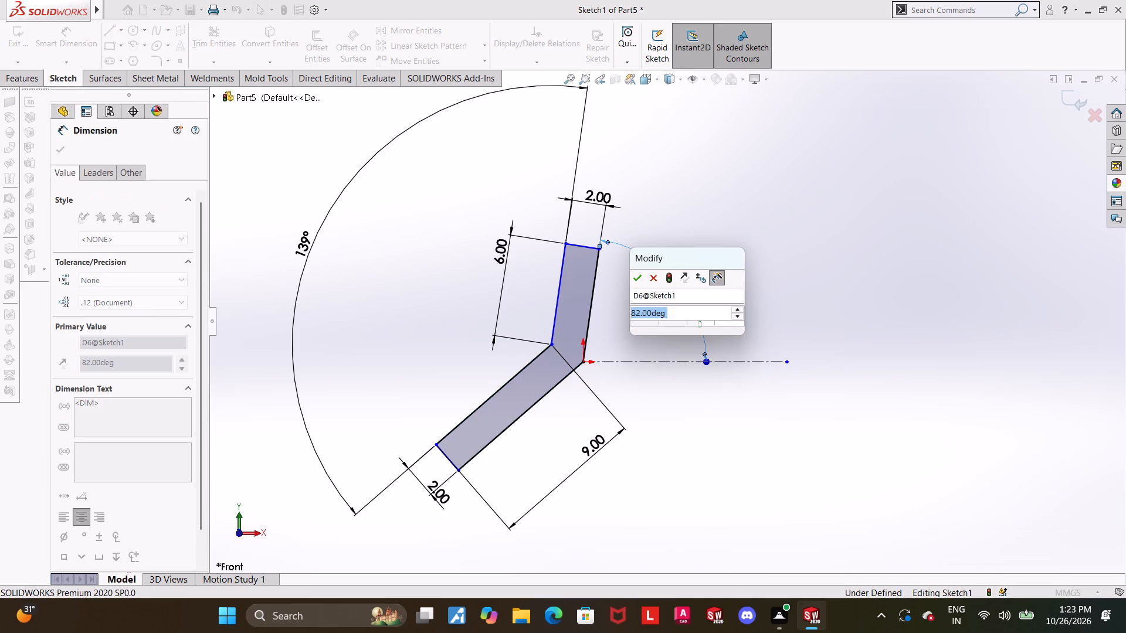
click(635, 279)
key(Escape)
key(Escape)
key(Escape)
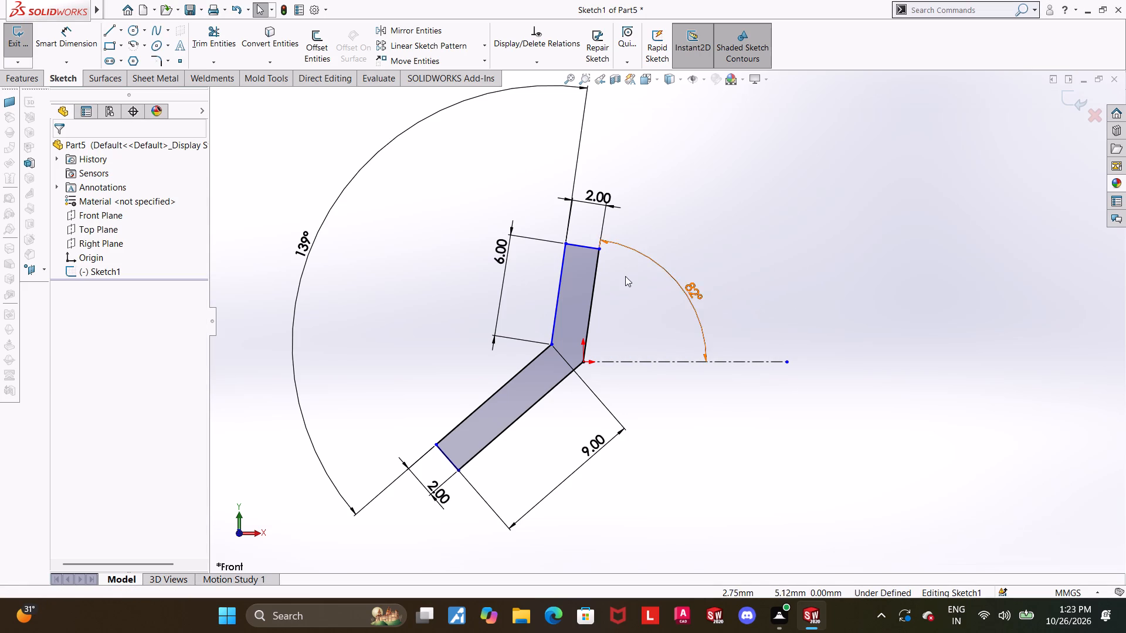
Apply a parallel relation between the upright arm's two long edges.
scroll(625, 276, down, 2)
click(952, 317)
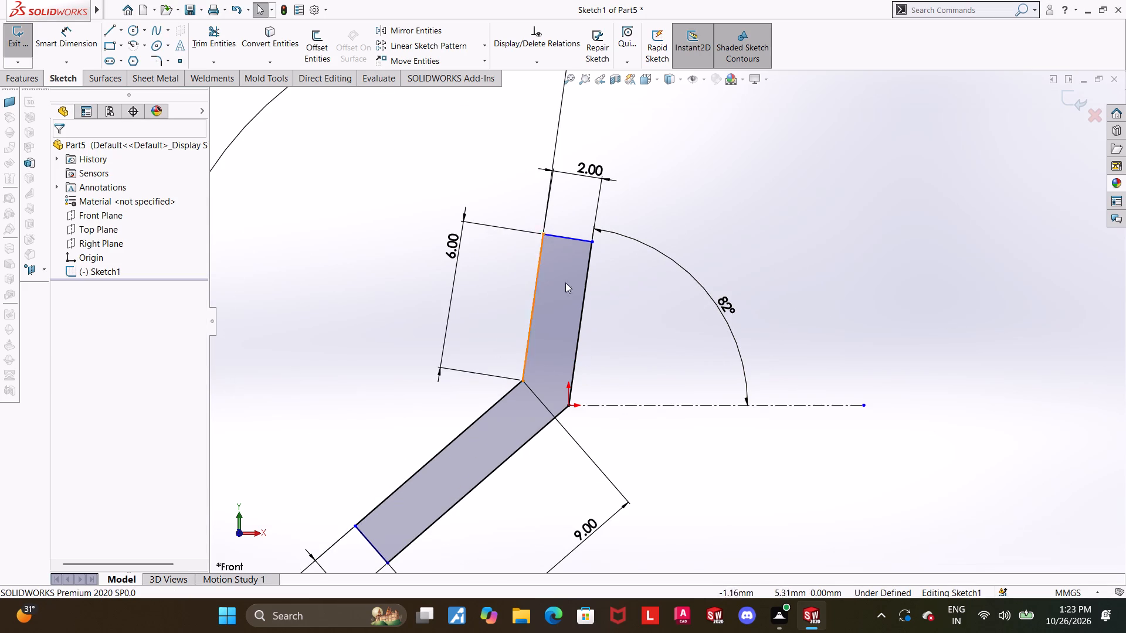
click(587, 288)
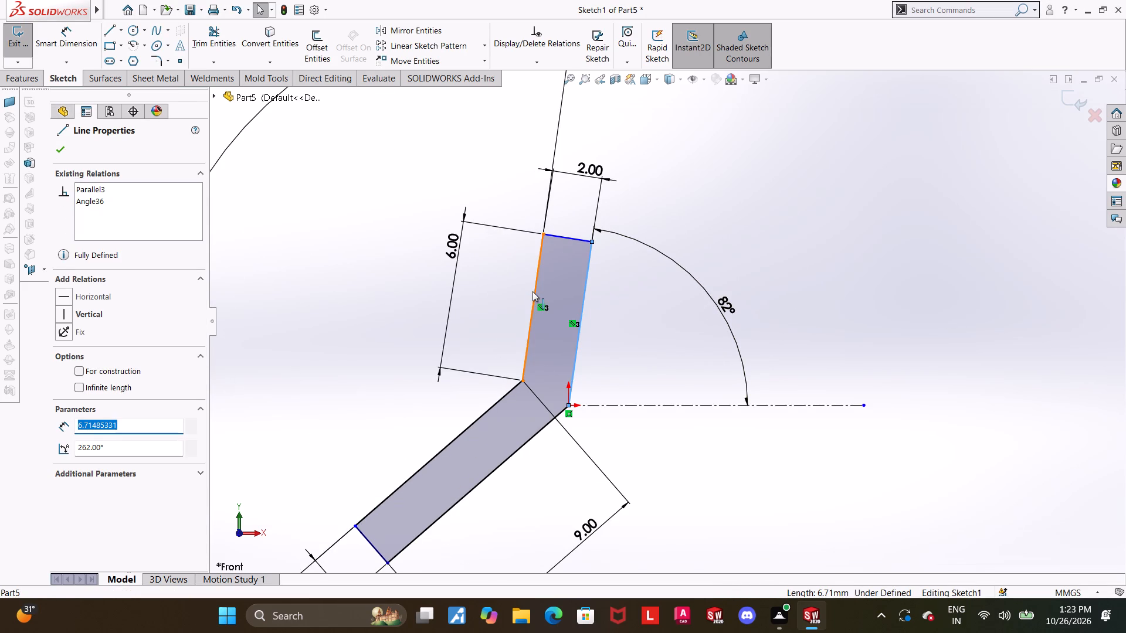
ctrl+click(533, 291)
click(63, 425)
click(775, 270)
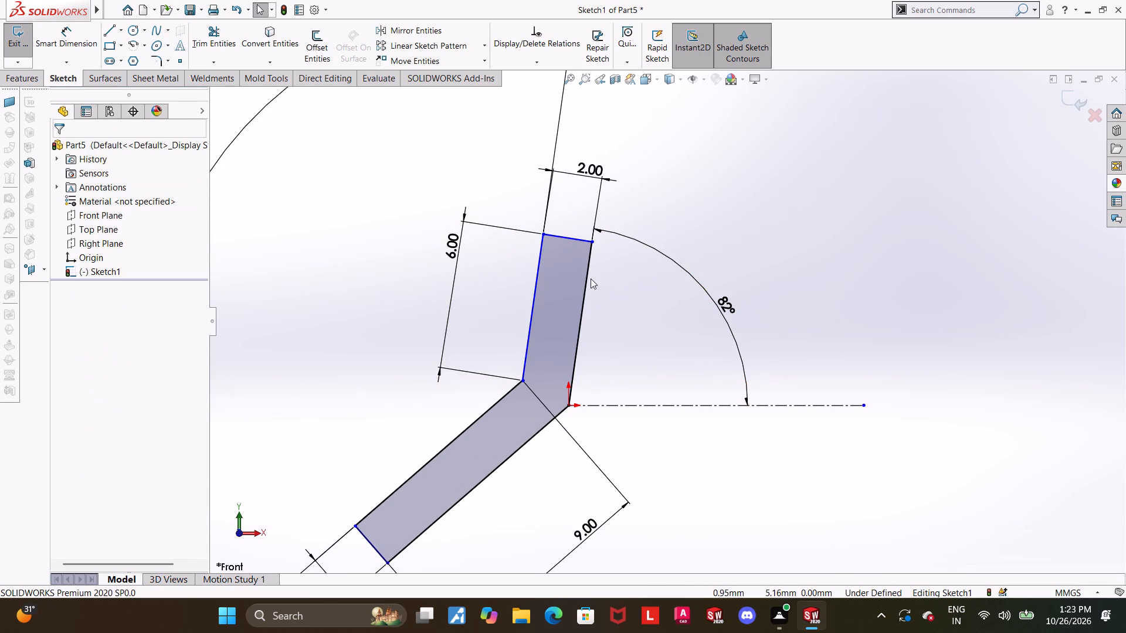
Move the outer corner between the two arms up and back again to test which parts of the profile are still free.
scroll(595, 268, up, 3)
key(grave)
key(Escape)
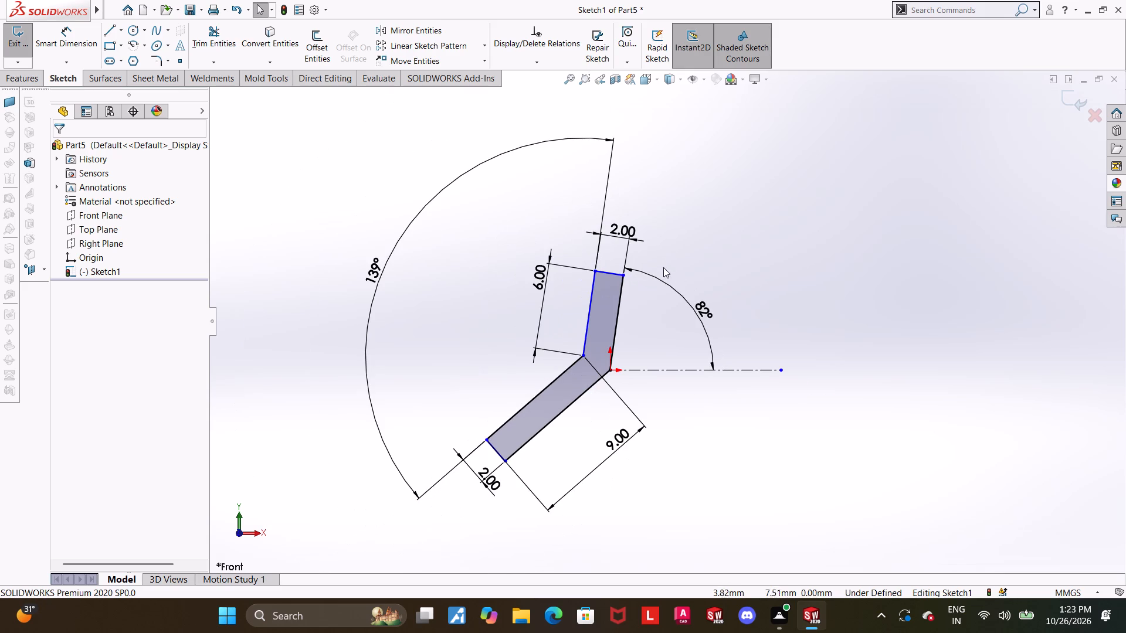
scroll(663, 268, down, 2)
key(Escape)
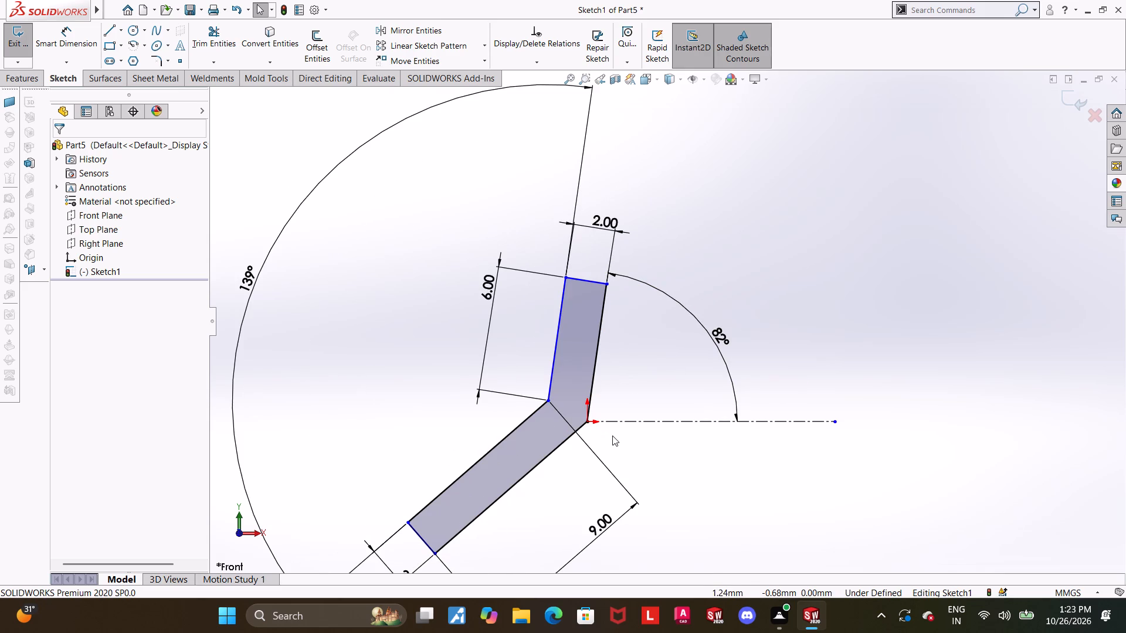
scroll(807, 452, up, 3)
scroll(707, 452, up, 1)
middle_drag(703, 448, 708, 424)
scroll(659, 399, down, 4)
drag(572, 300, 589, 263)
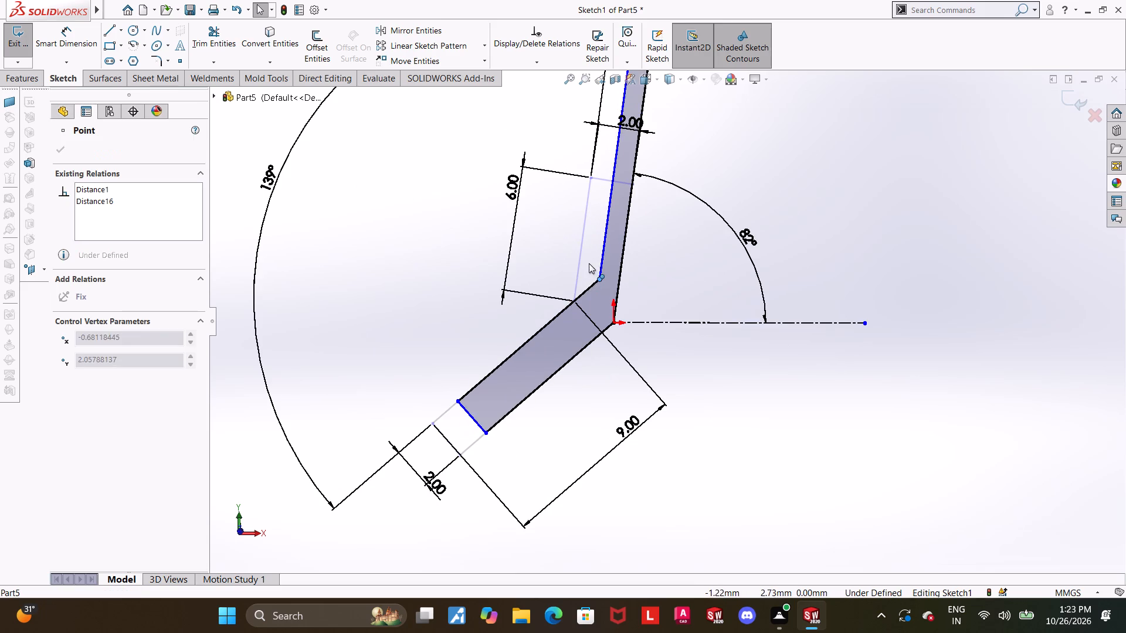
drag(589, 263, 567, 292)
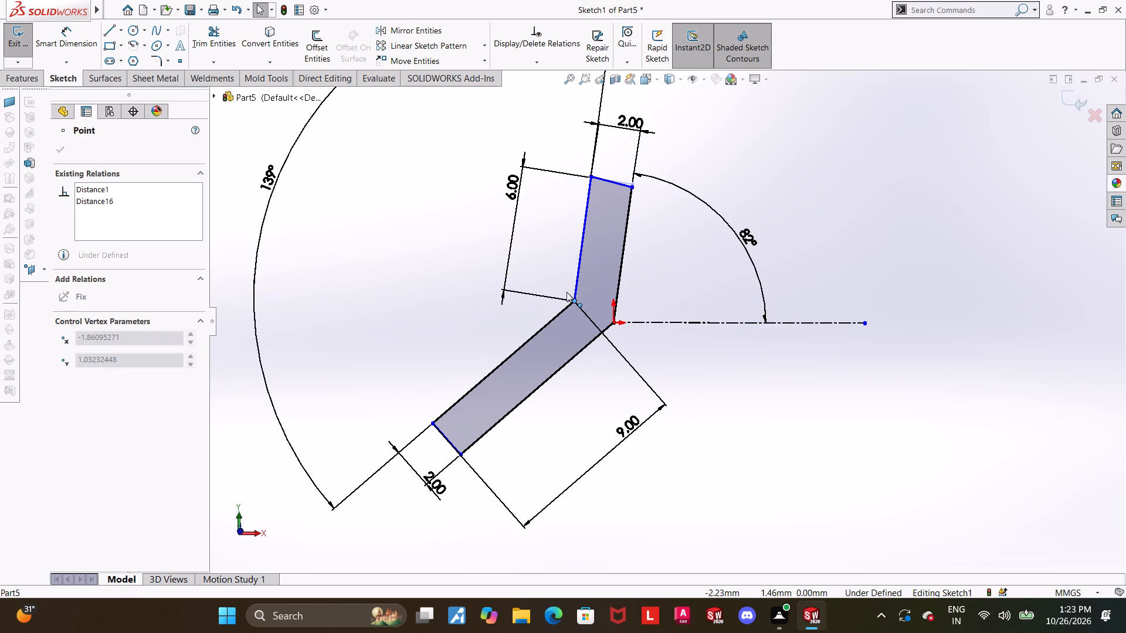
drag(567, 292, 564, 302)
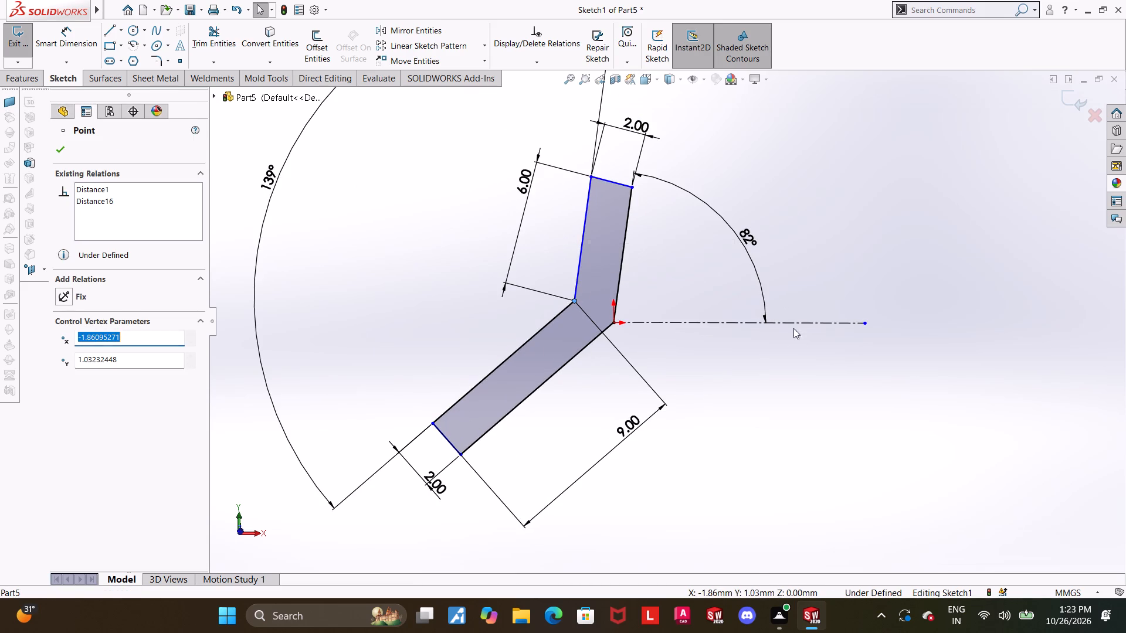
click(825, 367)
Make the upright arm's short end edge perpendicular to its inner long edge.
click(630, 199)
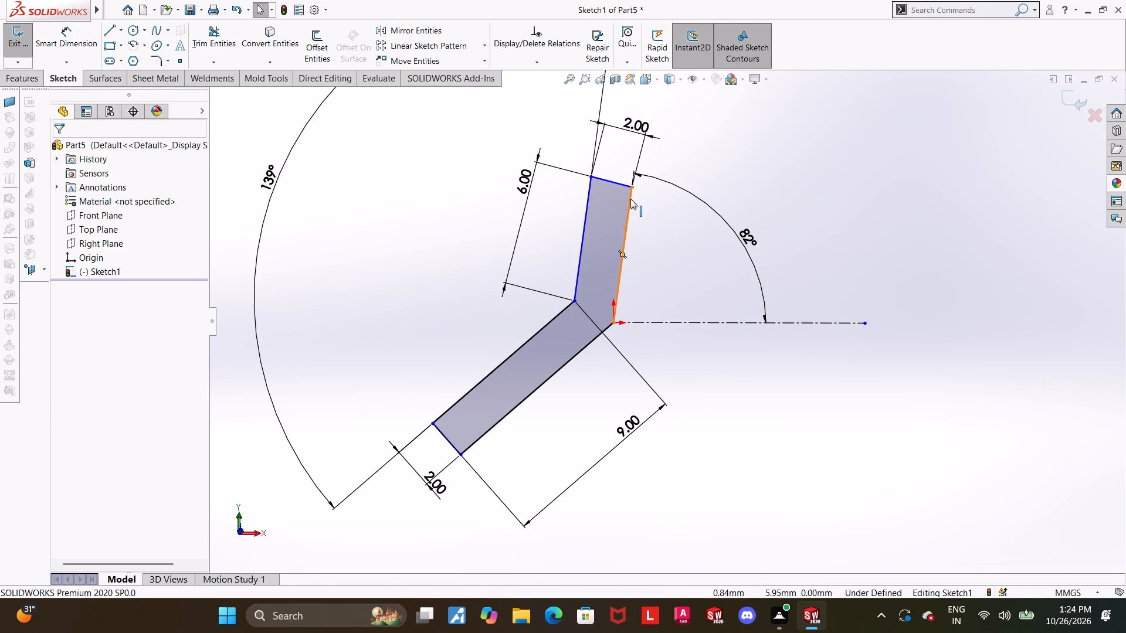
ctrl+click(620, 186)
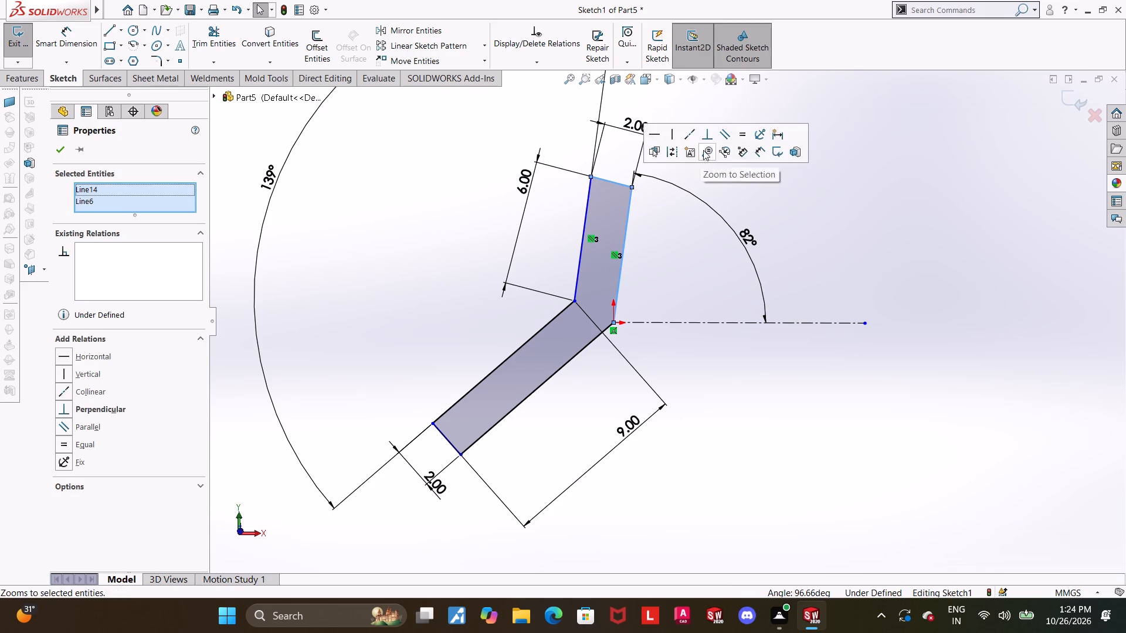
click(712, 136)
click(870, 268)
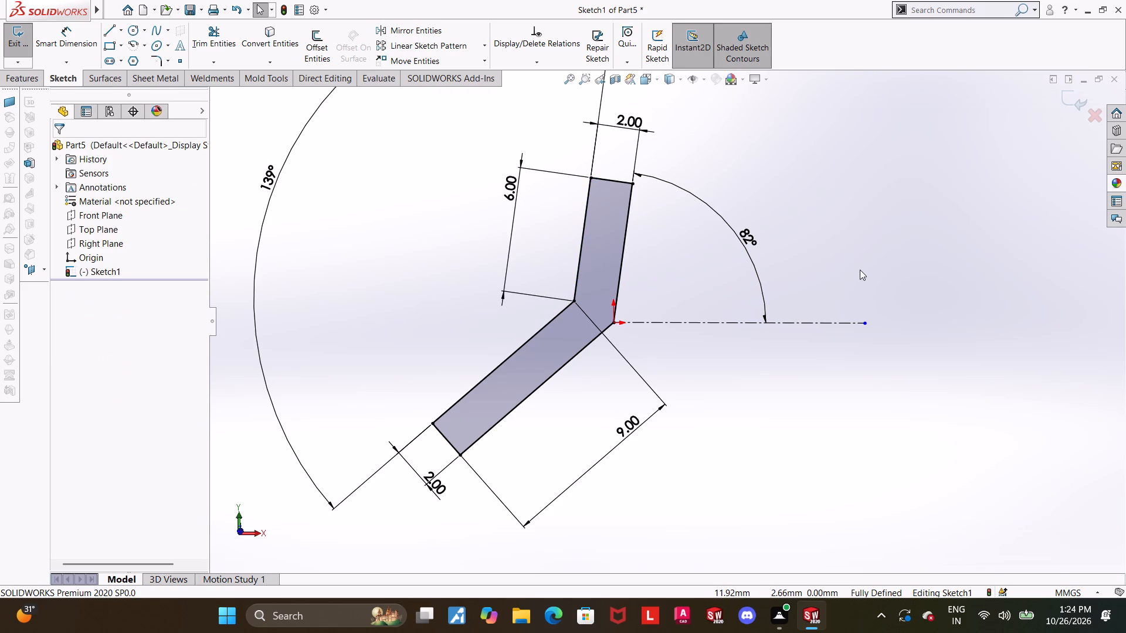
key(Escape)
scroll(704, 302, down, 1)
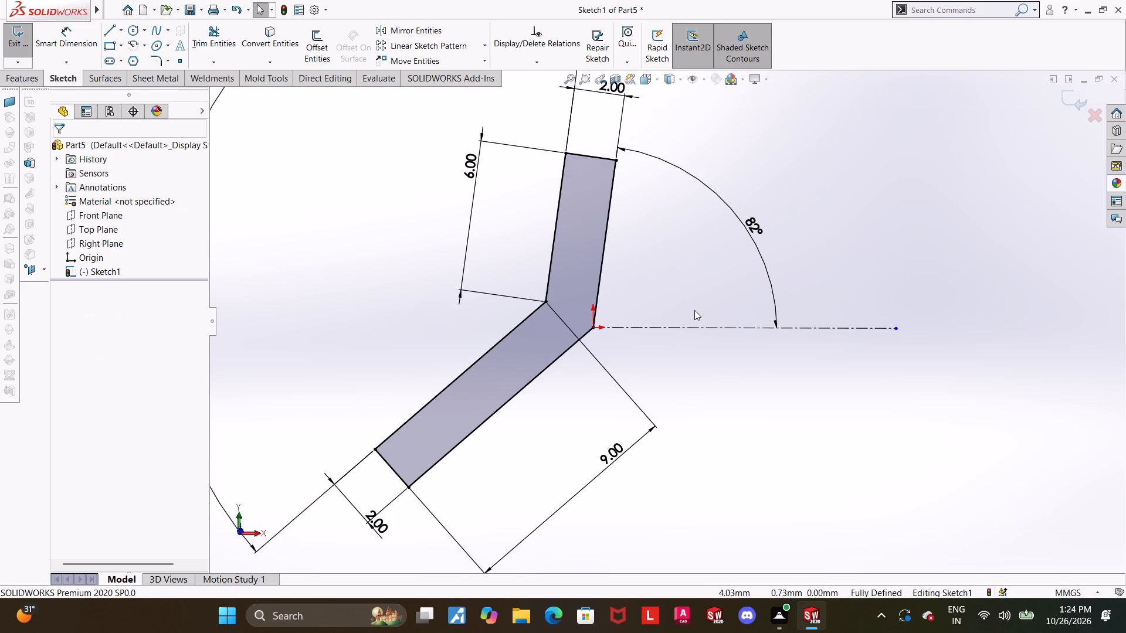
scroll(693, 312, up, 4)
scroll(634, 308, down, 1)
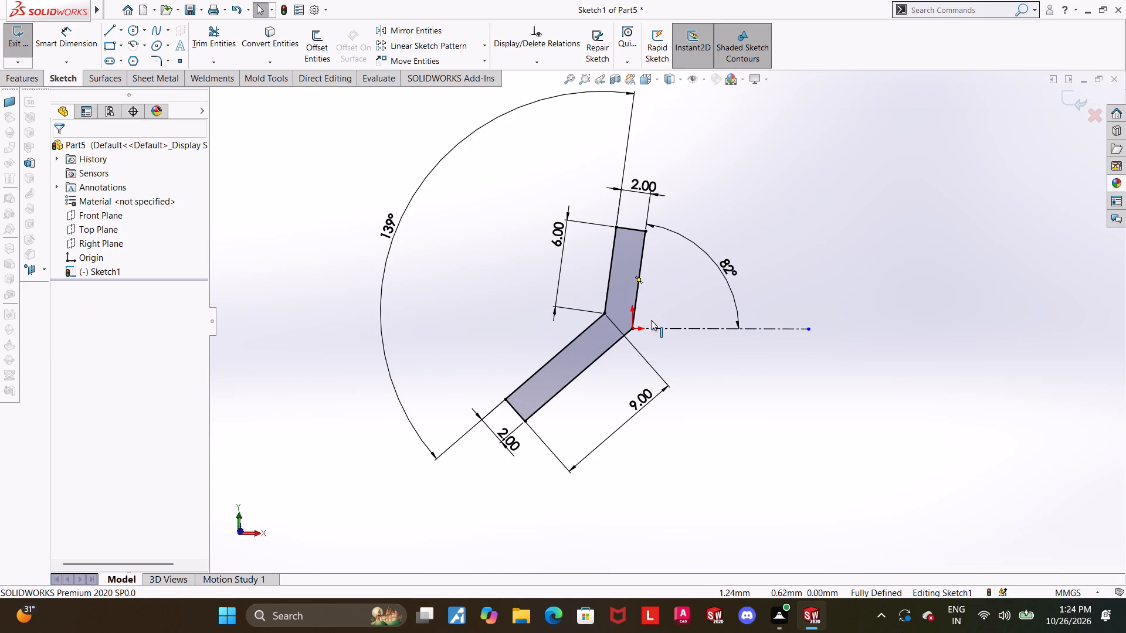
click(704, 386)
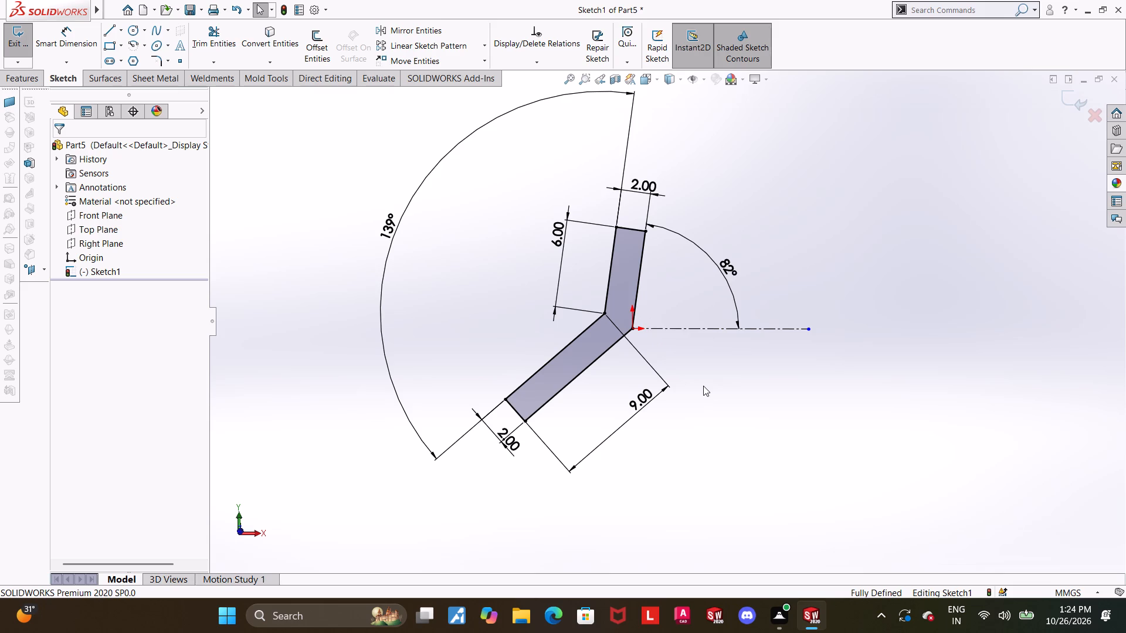
Finish and exit the two-arm profile sketch.
click(711, 380)
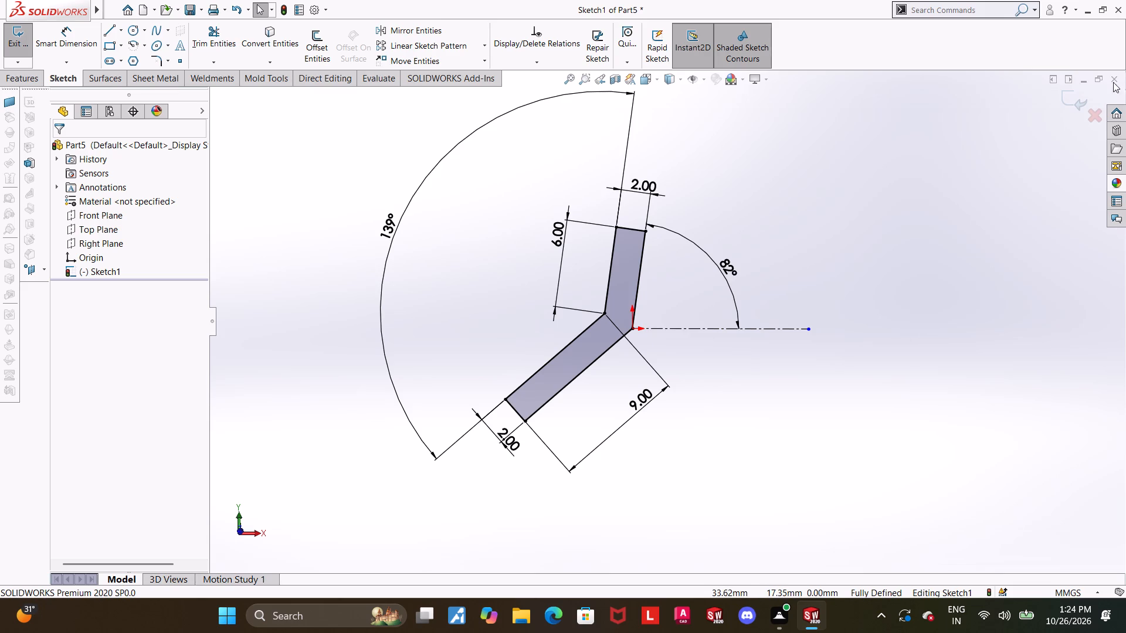
click(1071, 96)
Extrude the two-arm profile as a boss with a Mid Plane end condition and a depth of 8 mm.
scroll(799, 218, up, 3)
middle_drag(620, 262, 642, 279)
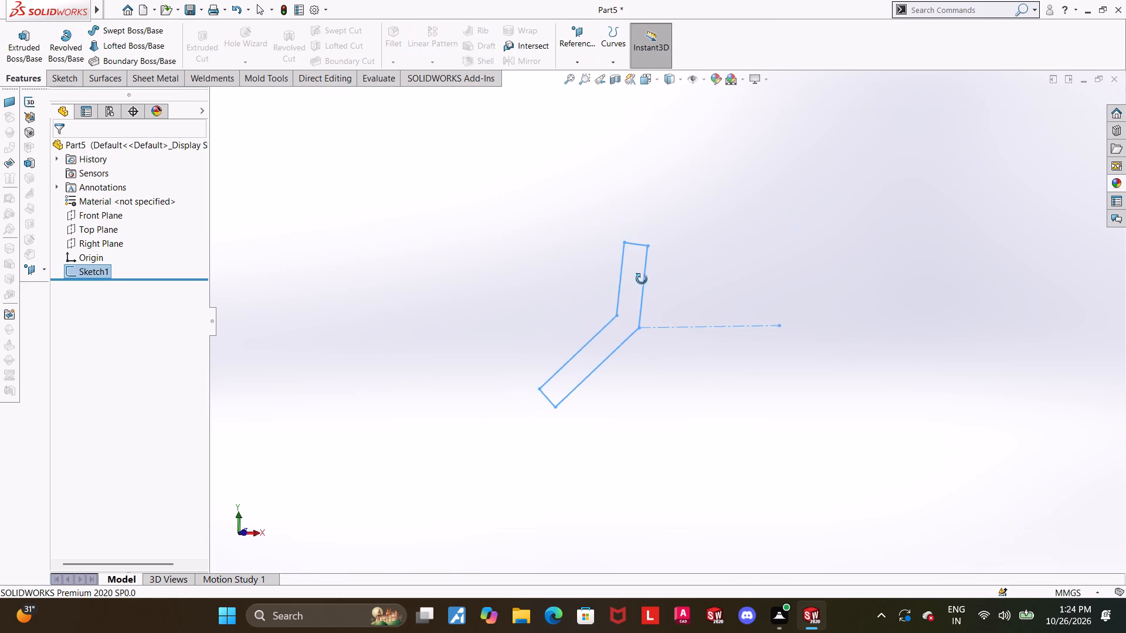
middle_drag(642, 279, 682, 314)
scroll(687, 325, down, 2)
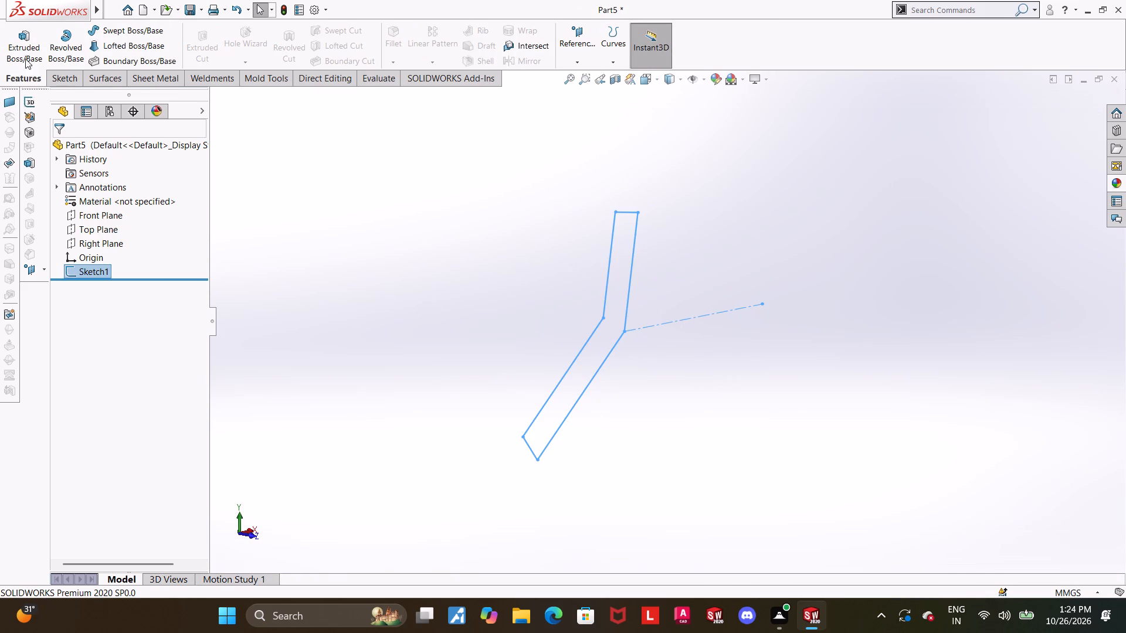
click(28, 50)
click(112, 223)
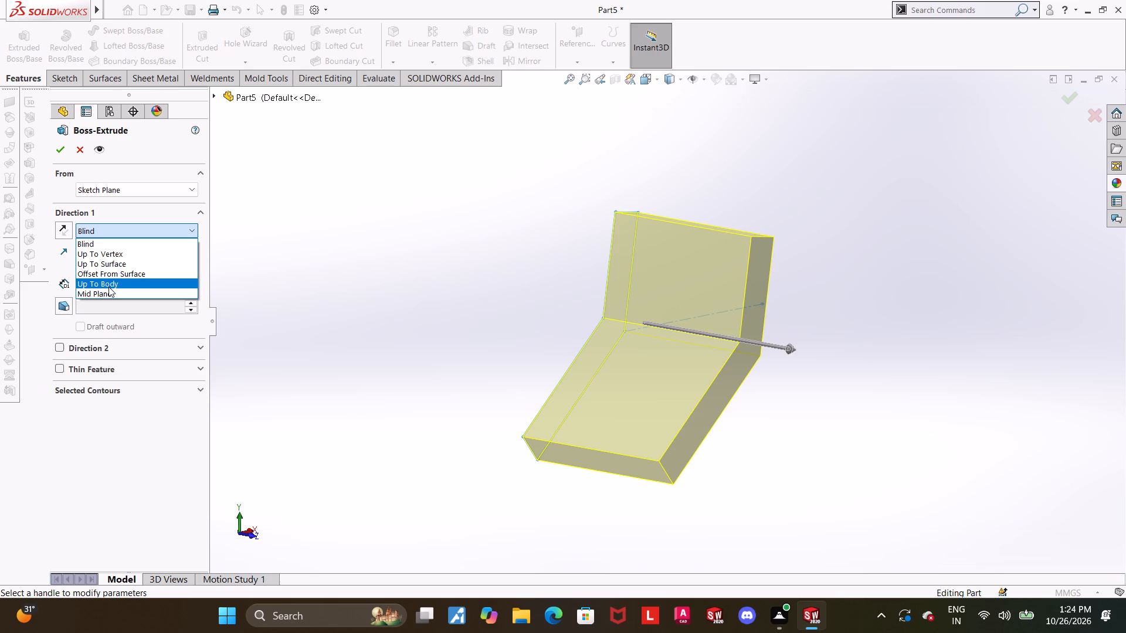
click(110, 293)
scroll(830, 341, up, 1)
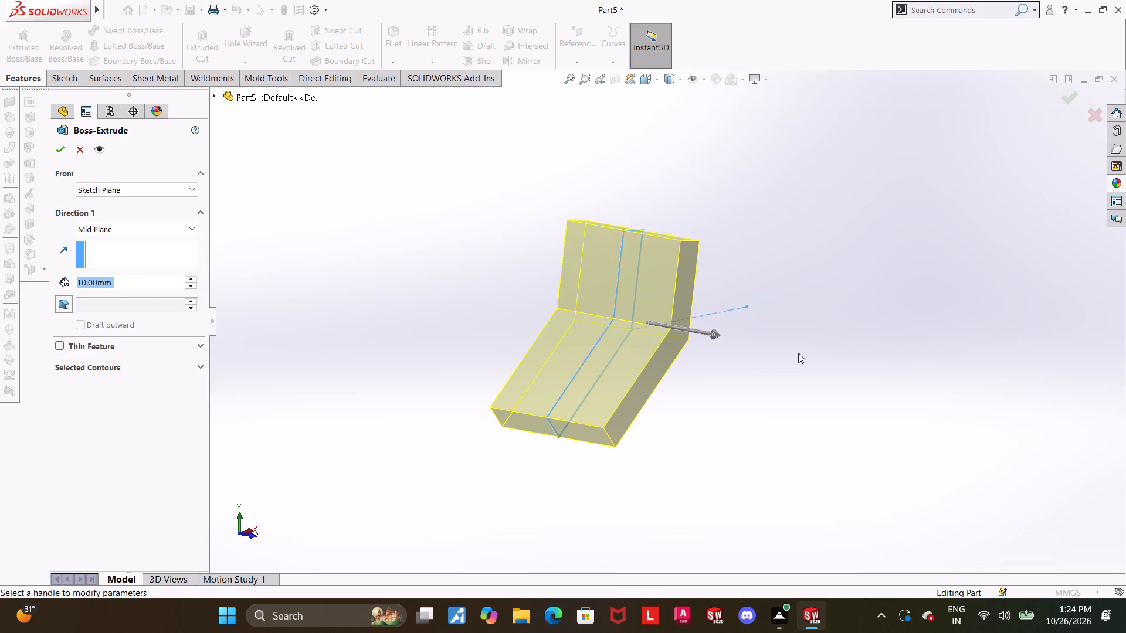
scroll(762, 360, down, 2)
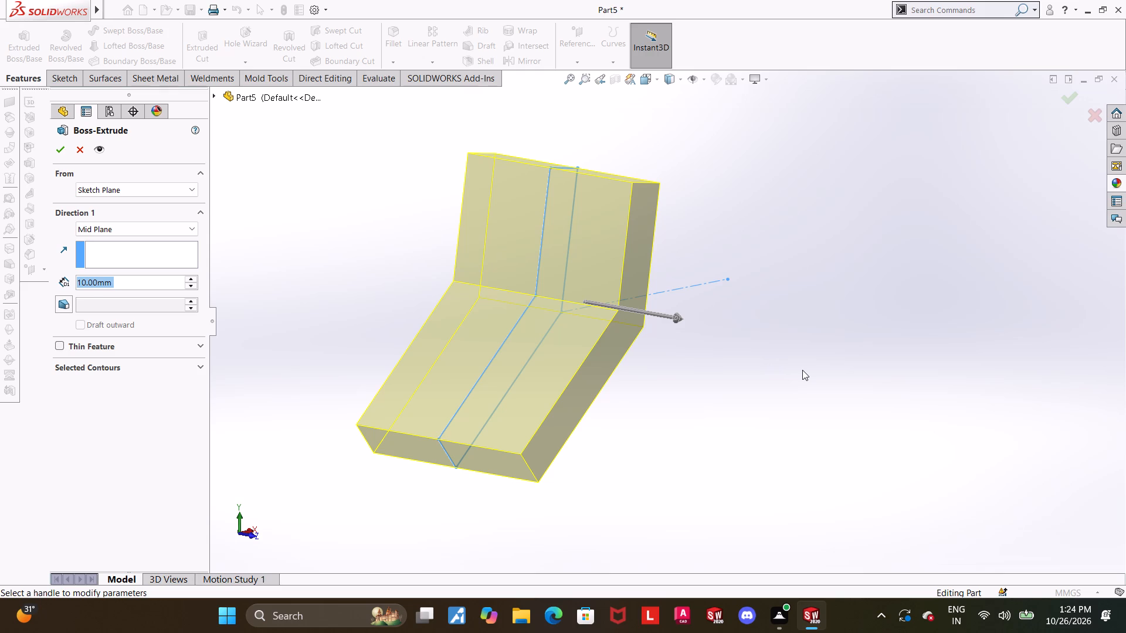
key(8)
key(Return)
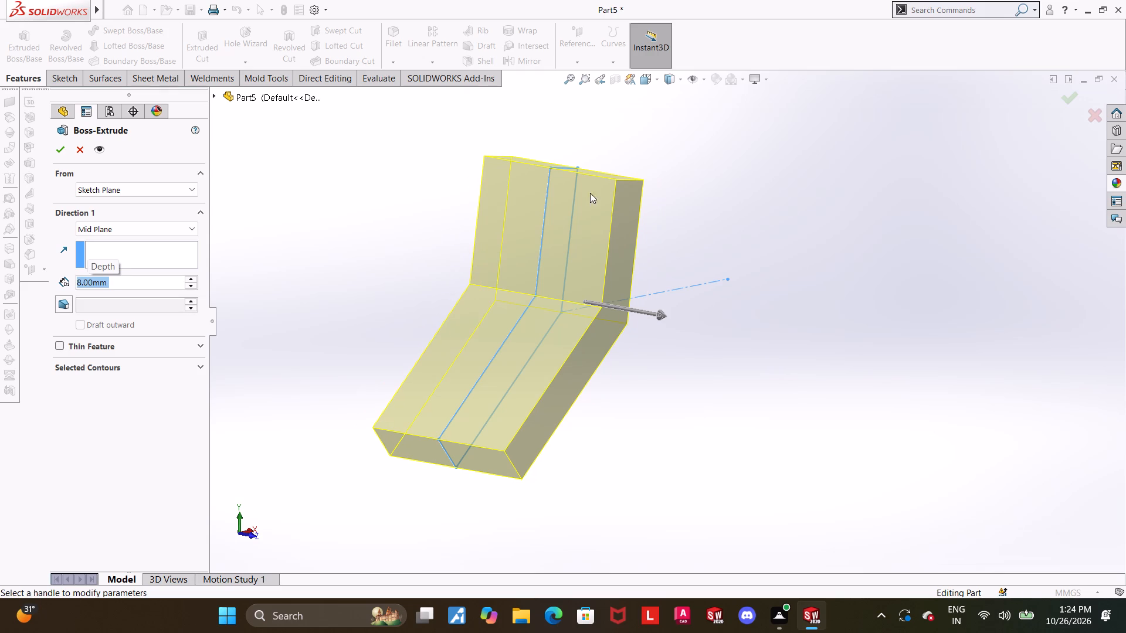
click(65, 145)
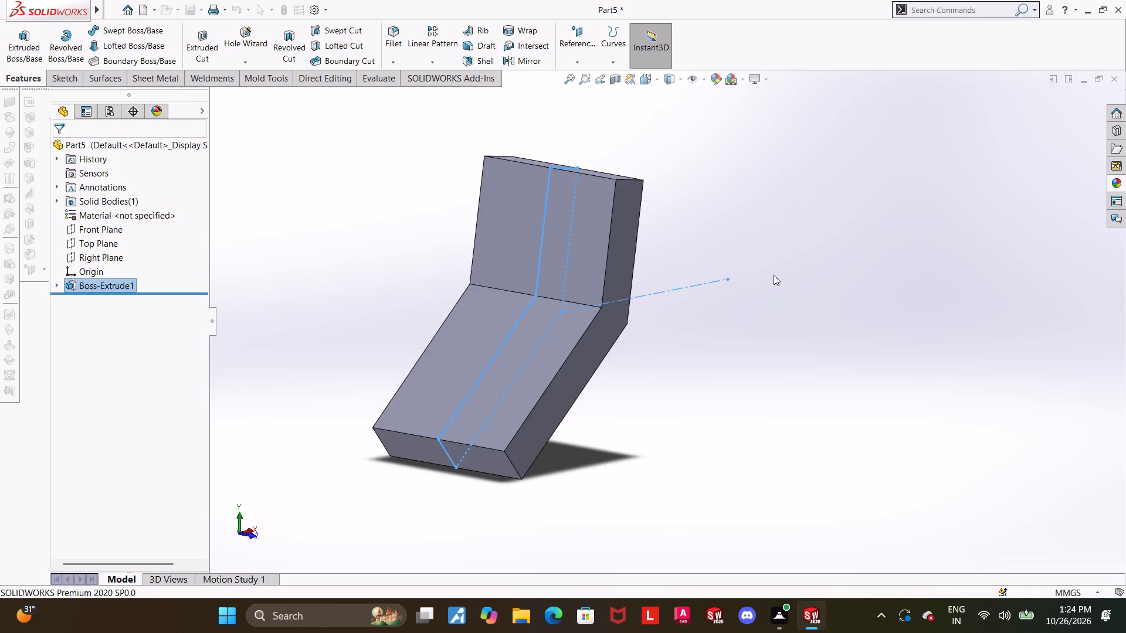
click(774, 275)
Start a new sketch on the upright arm's broad face that meets the sloped arm's top face, viewed normal to it.
middle_drag(768, 285, 819, 256)
middle_drag(670, 229, 734, 260)
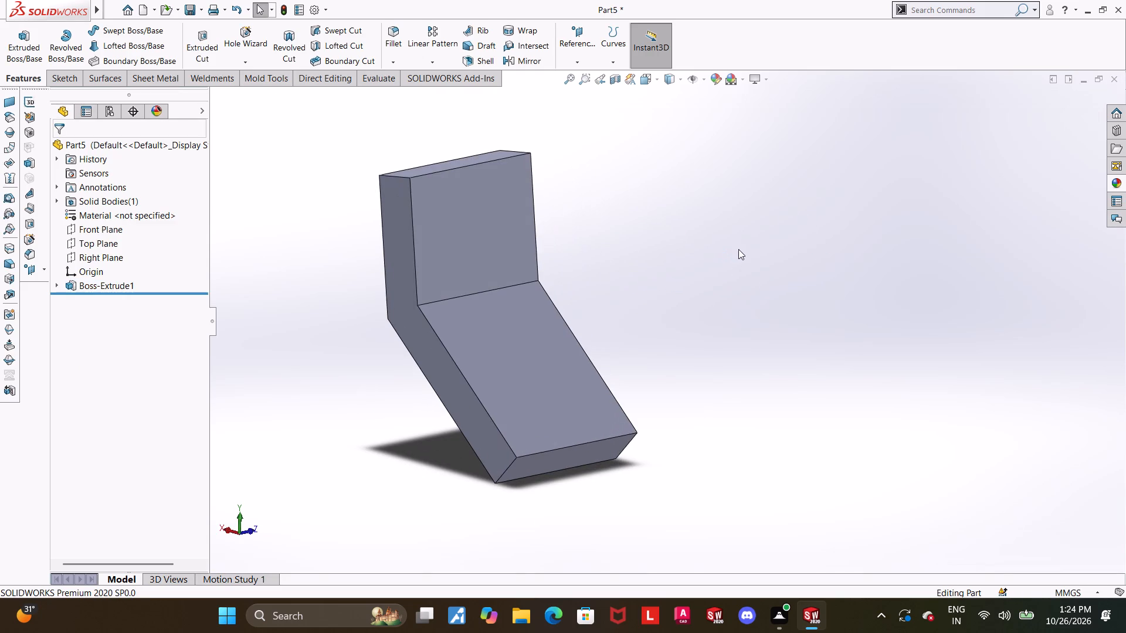
click(446, 199)
click(497, 167)
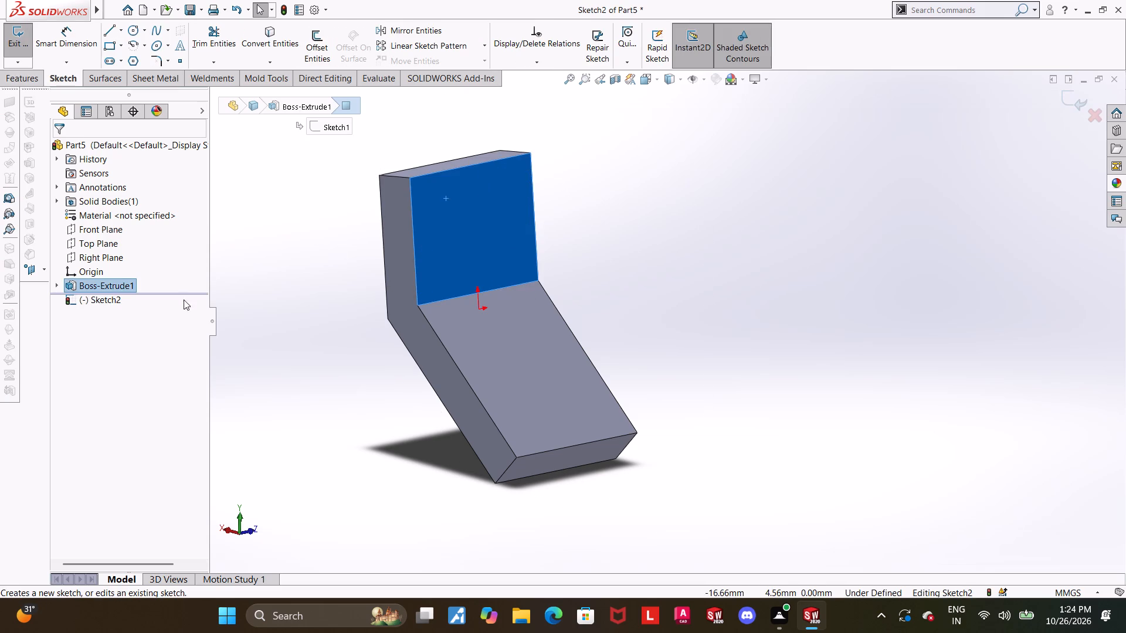
click(108, 295)
click(138, 284)
scroll(857, 234, up, 3)
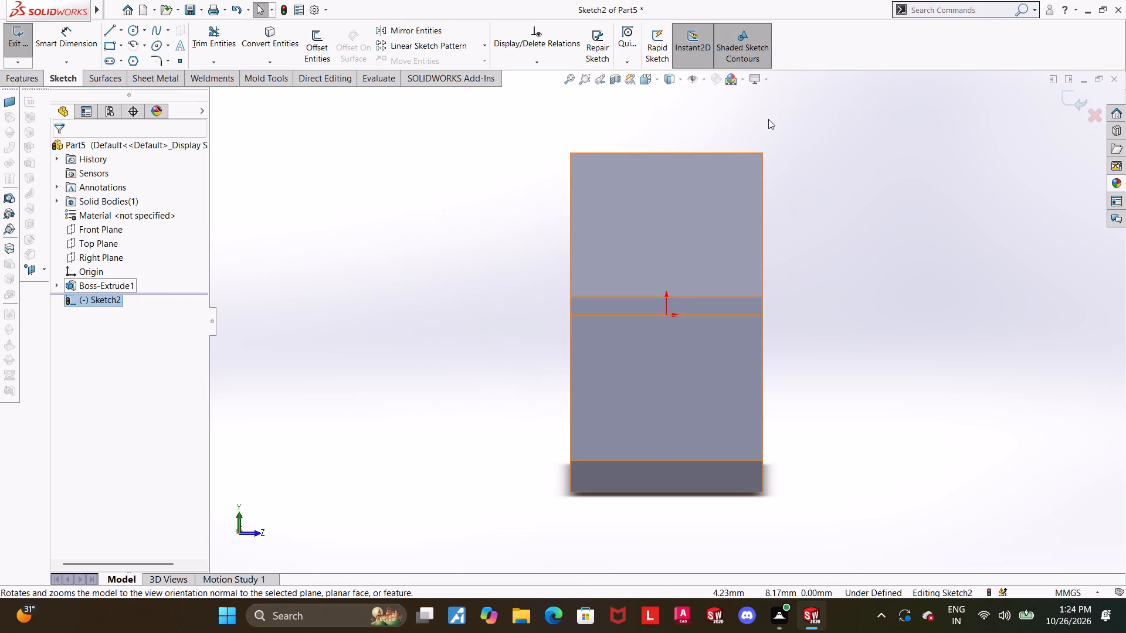
scroll(768, 119, down, 4)
Sketch a small circle on the upper left part of the face, centred about 2.35 mm sideways from the origin.
click(130, 29)
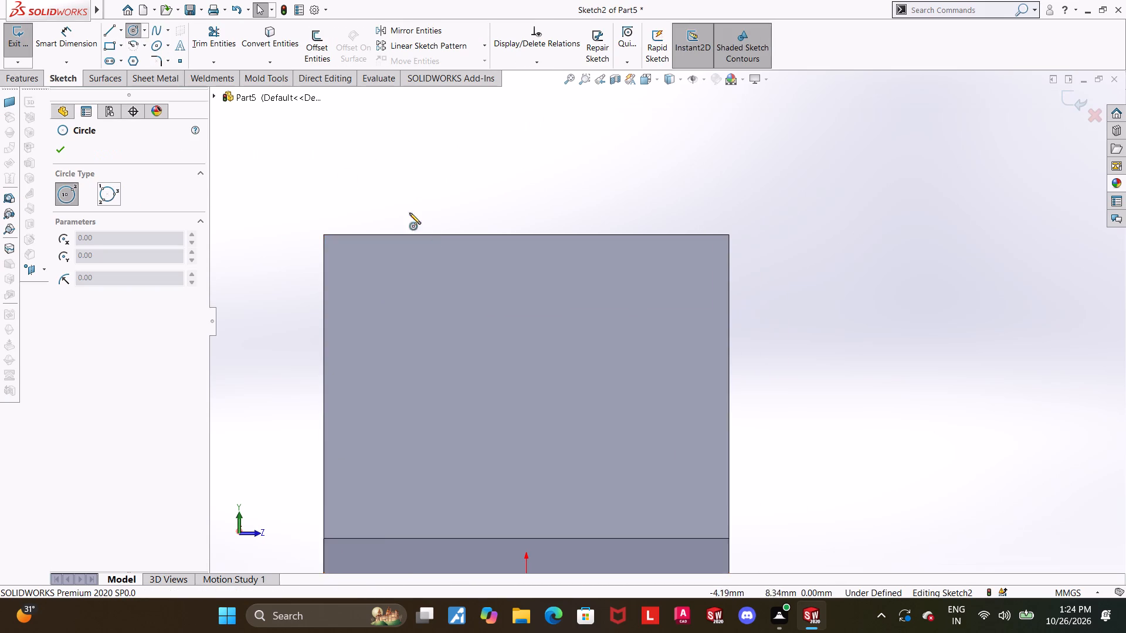
scroll(436, 233, up, 2)
scroll(530, 336, down, 1)
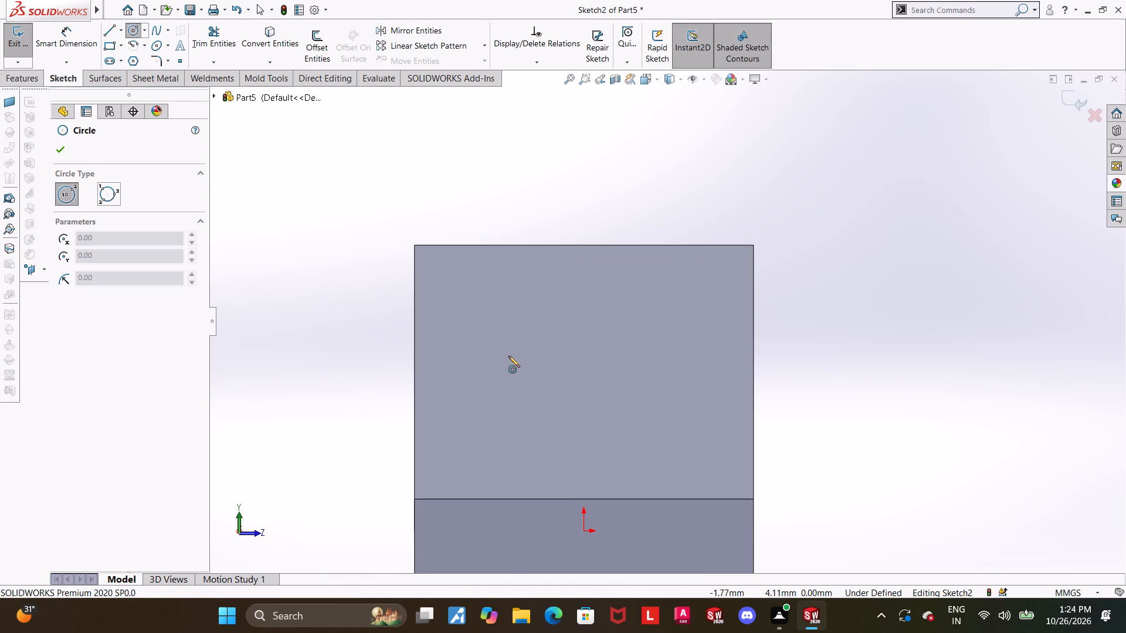
click(484, 331)
click(501, 332)
key(Escape)
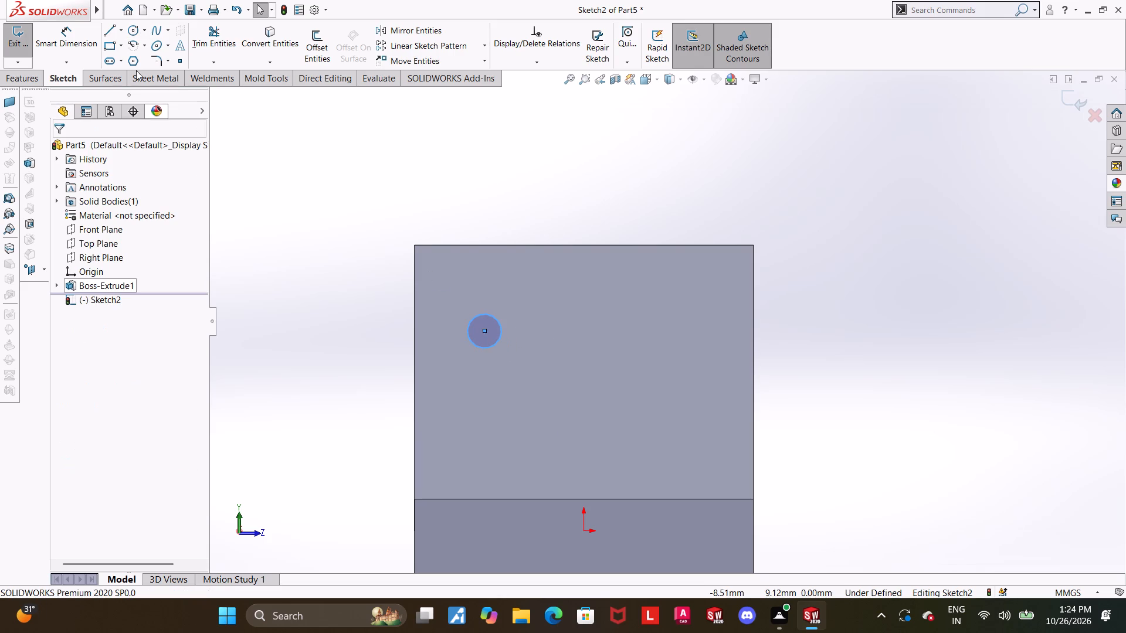
Draw two vertical lines from the circle's sides to the face's top edge, joined by a line along that edge.
click(113, 25)
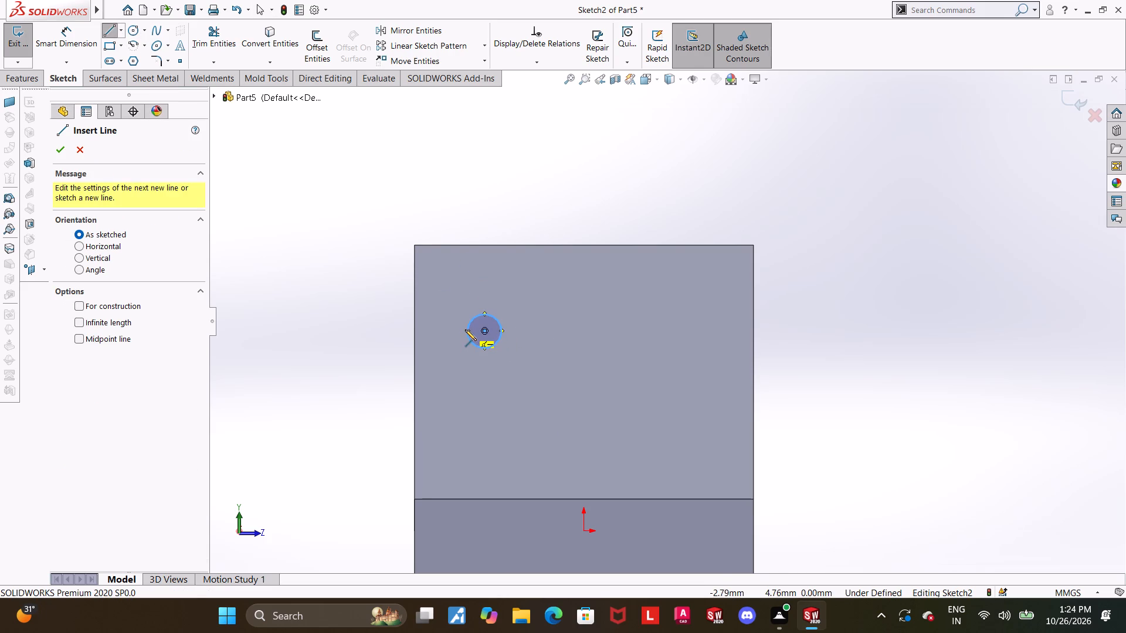
click(465, 329)
click(465, 244)
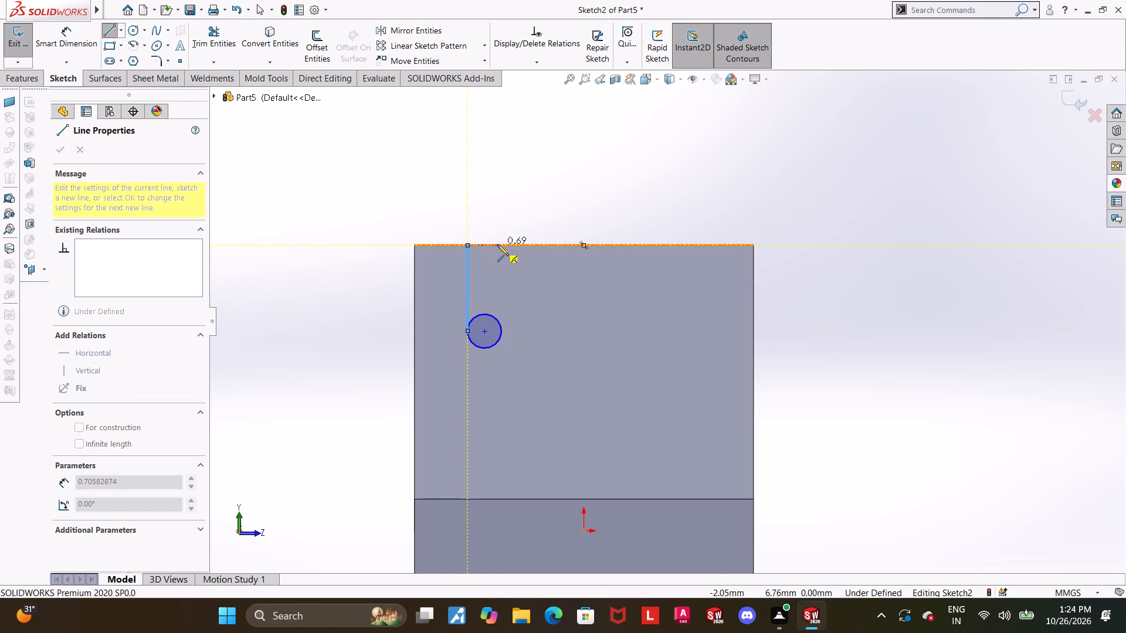
click(500, 244)
click(499, 330)
key(Escape)
key(Escape)
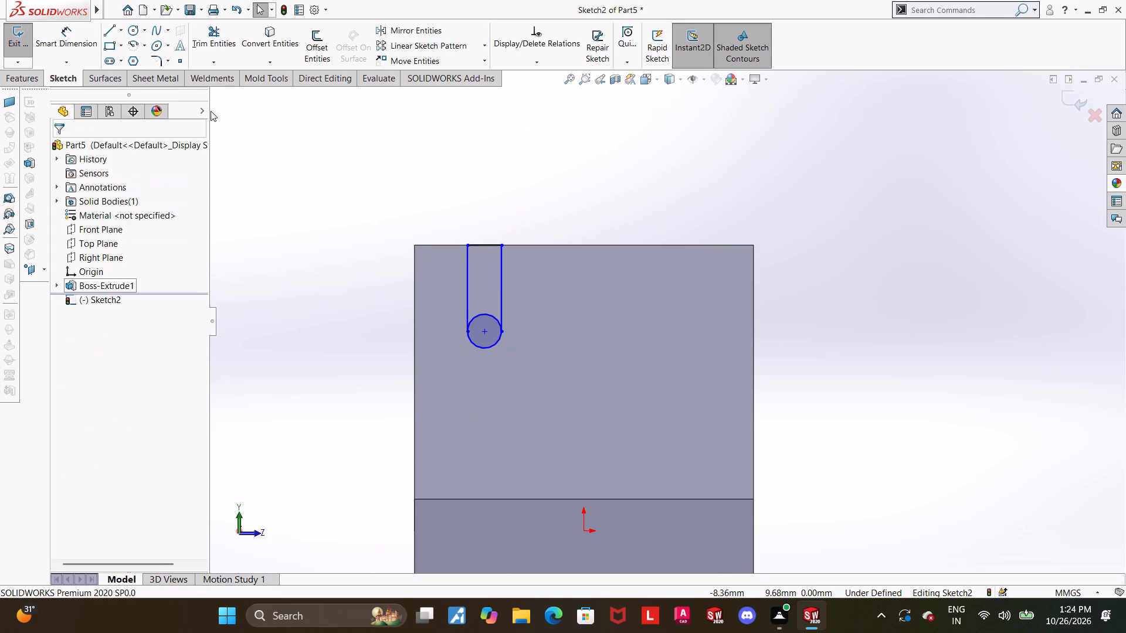
Trim away the circle's upper half between the two vertical lines to form a round-bottomed open slot.
click(220, 33)
scroll(572, 360, down, 4)
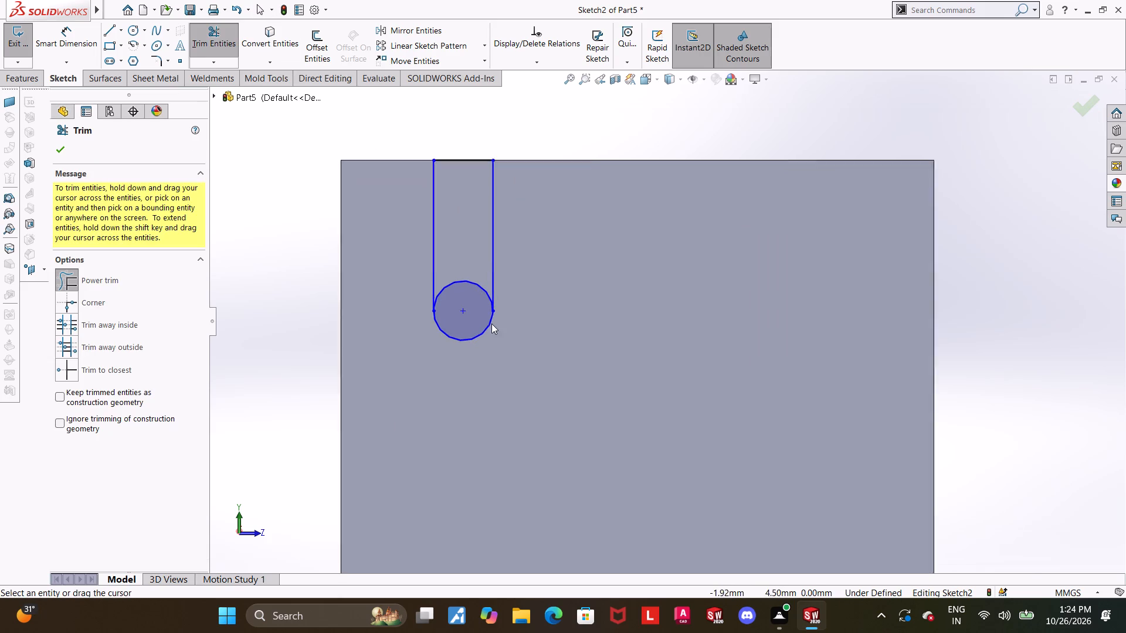
drag(472, 300, 479, 253)
scroll(490, 297, up, 2)
key(Escape)
Add a 2 mm horizontal dimension between the slot's arc centre and the origin.
scroll(483, 294, up, 4)
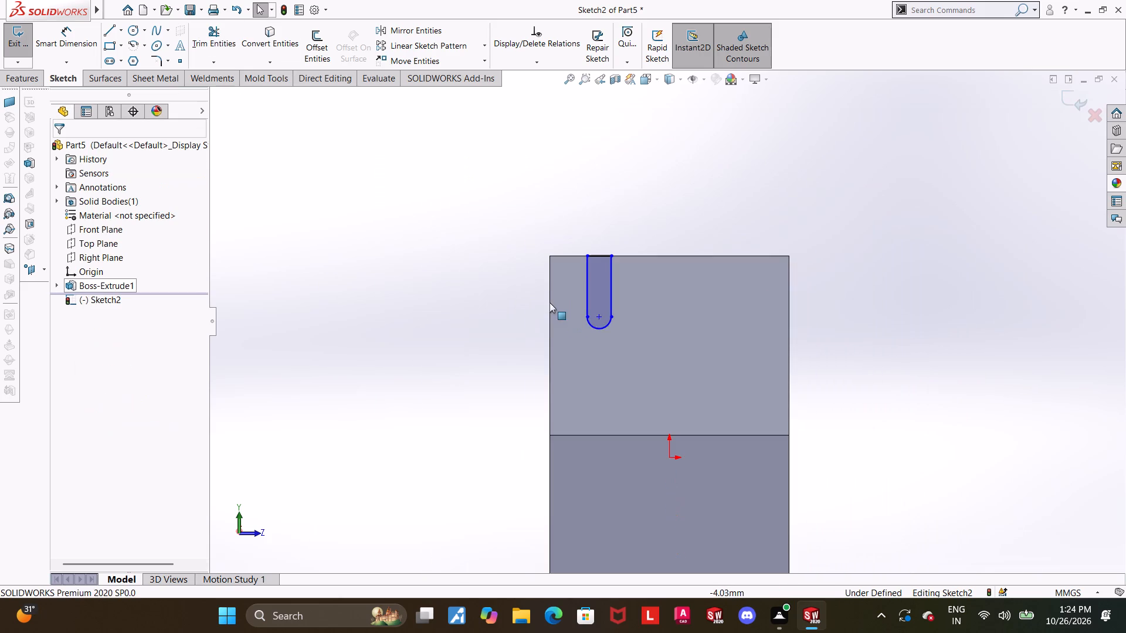
scroll(545, 327, up, 2)
scroll(762, 397, down, 3)
key(Escape)
click(67, 32)
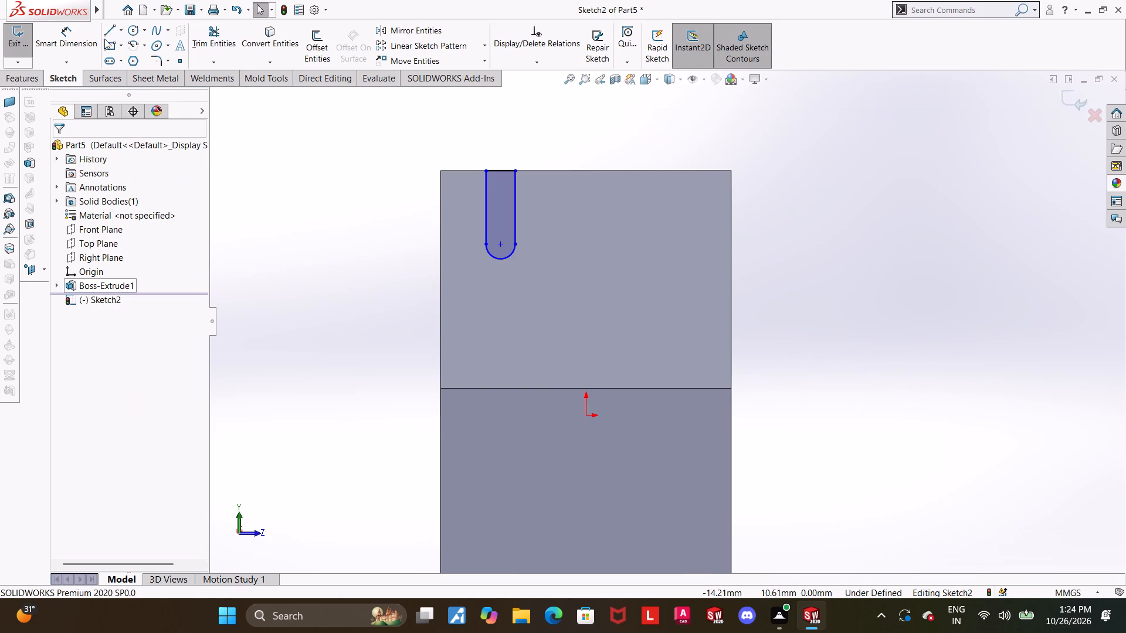
click(88, 39)
click(500, 241)
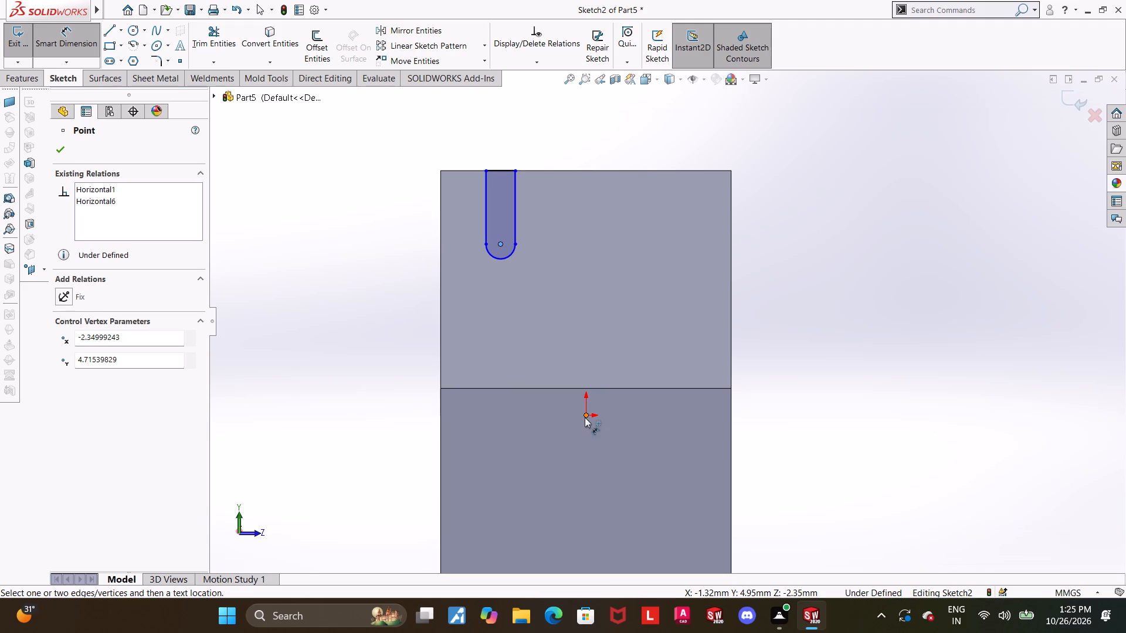
drag(585, 417, 585, 408)
click(534, 437)
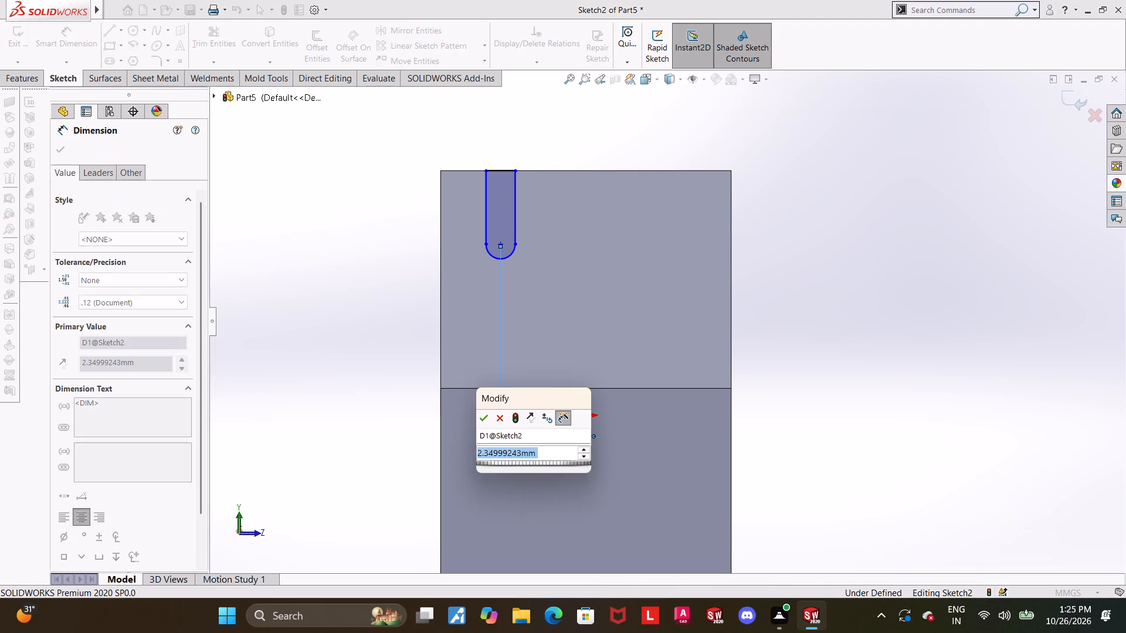
key(2)
key(Return)
key(Escape)
key(Escape)
click(868, 360)
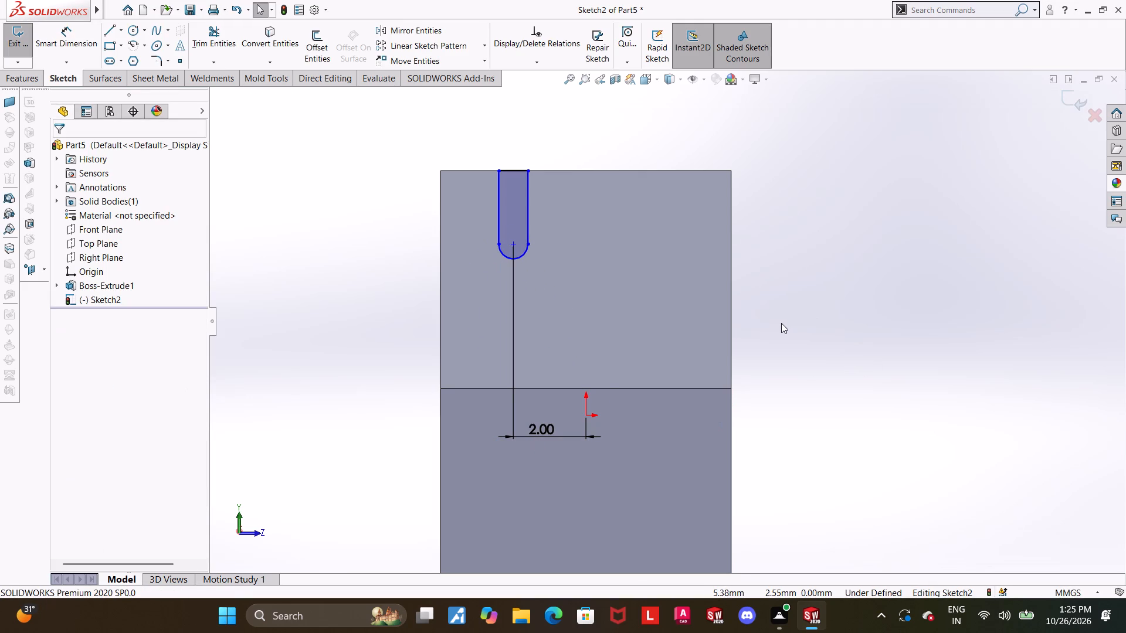
click(1020, 233)
Add a 2 mm vertical dimension between the slot's arc centre and the face's top edge.
click(50, 31)
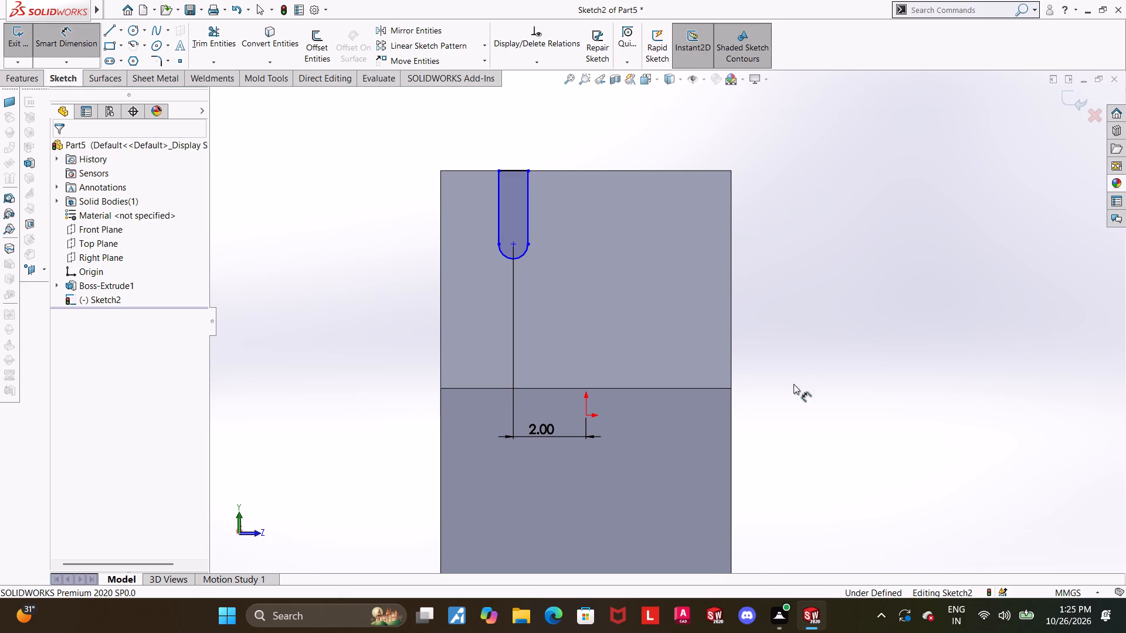
click(515, 243)
click(513, 168)
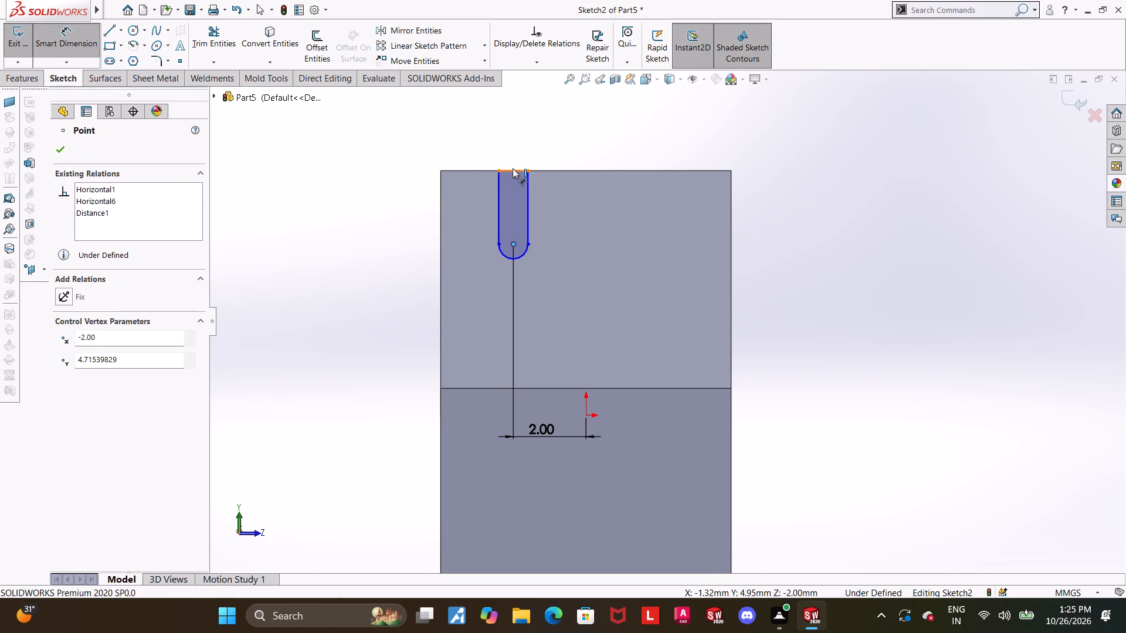
click(378, 199)
key(2)
key(Return)
key(Escape)
key(Escape)
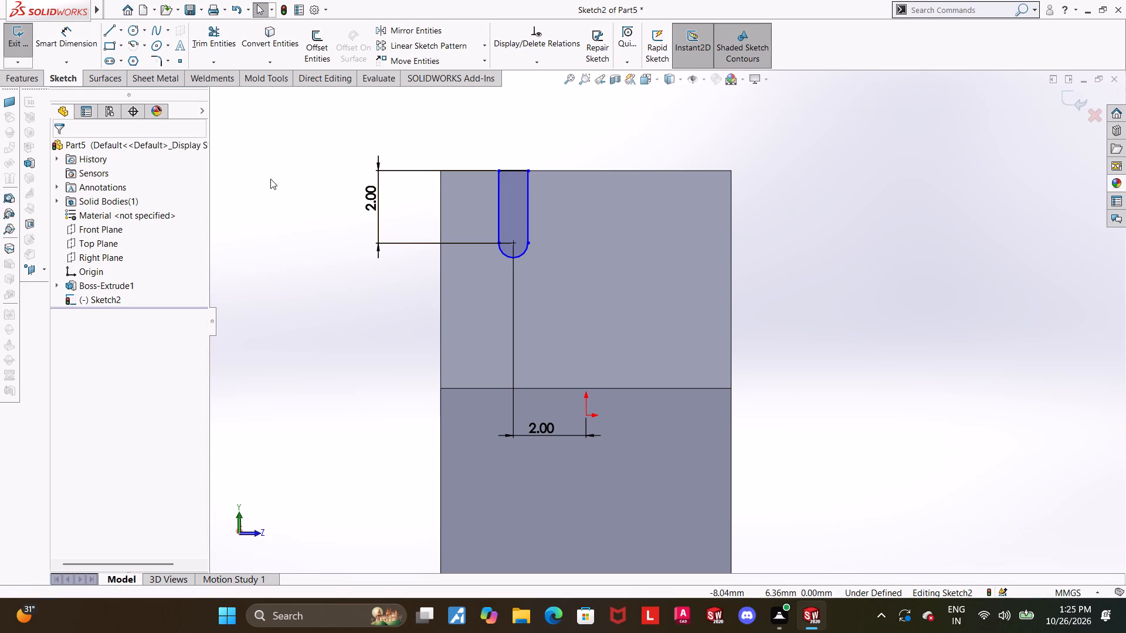
Dimension the slot's bottom arc with a radius of 0.7 mm.
click(70, 38)
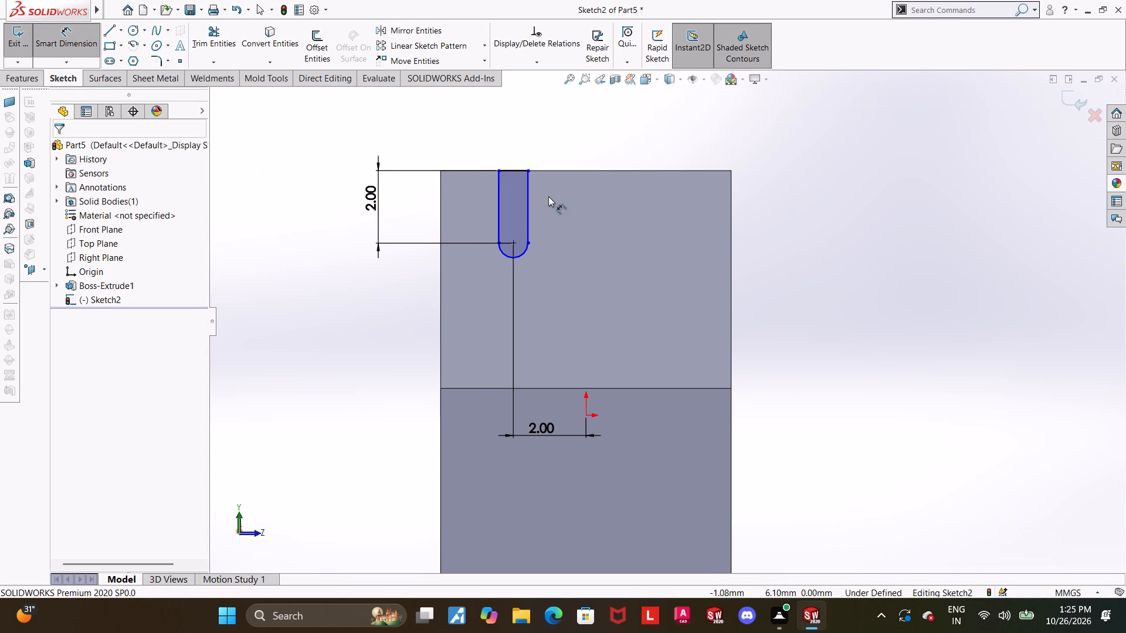
scroll(548, 219, down, 1)
click(529, 263)
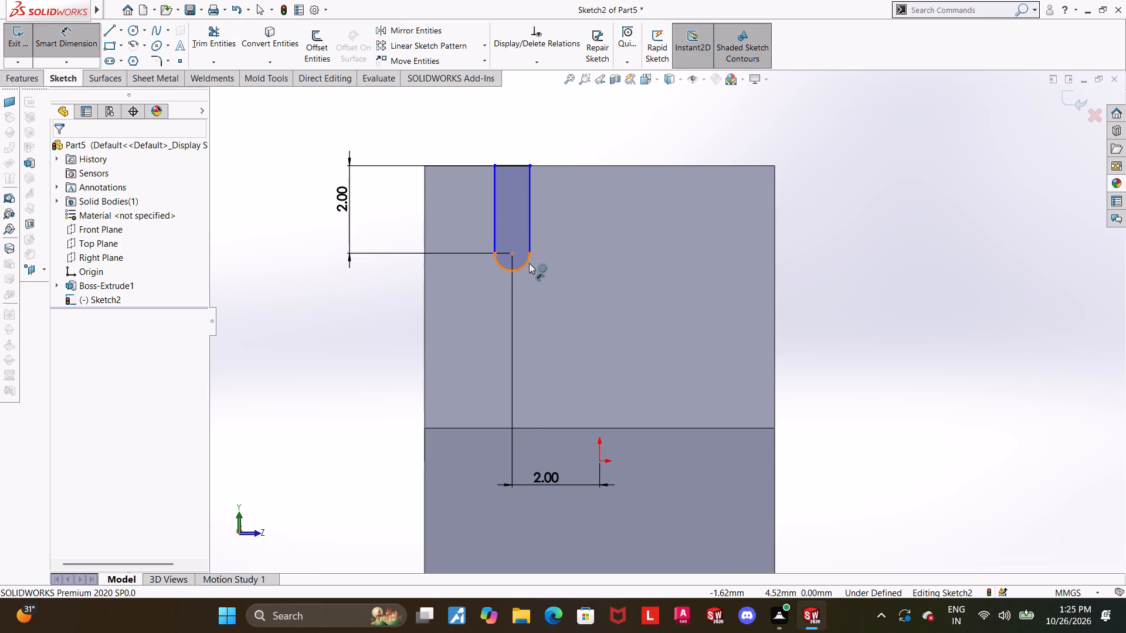
click(551, 335)
text(0.7)
key(Return)
key(Escape)
key(Escape)
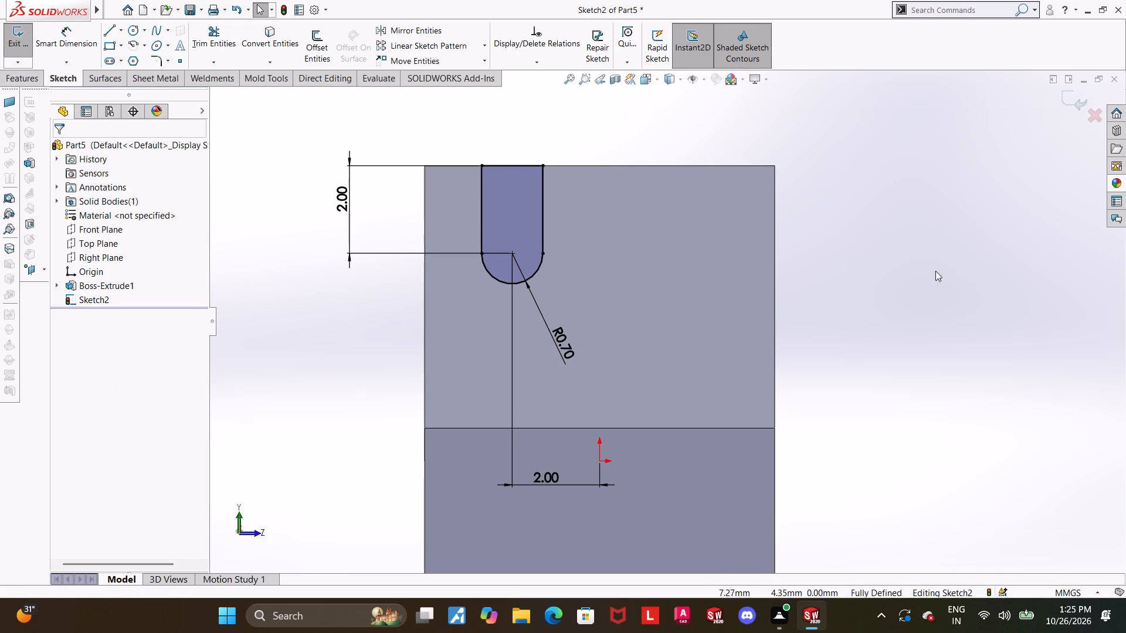
click(964, 270)
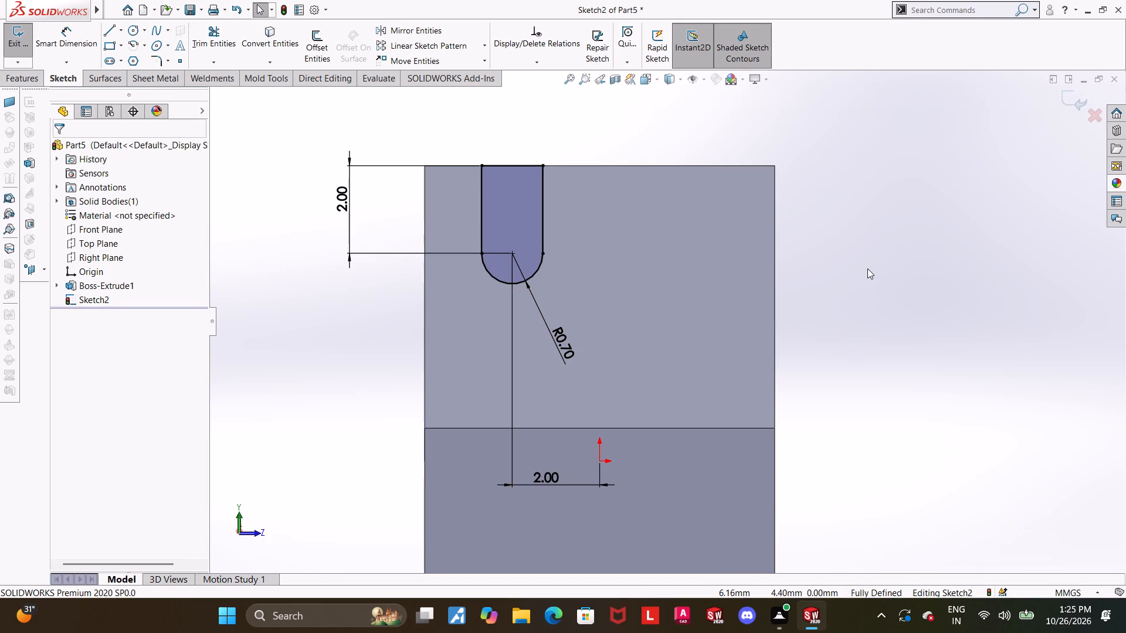
key(Escape)
Draw a vertical centerline from the origin up into the upright arm's face, beside the slot profile.
scroll(1049, 285, up, 1)
click(1013, 286)
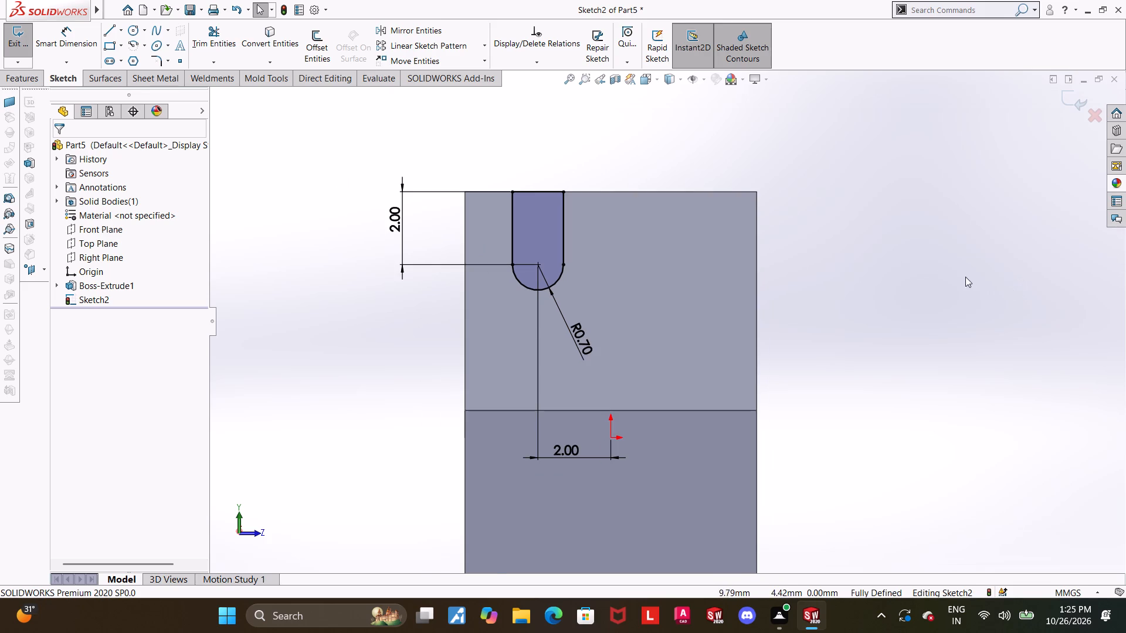
scroll(896, 268, up, 1)
scroll(699, 283, down, 2)
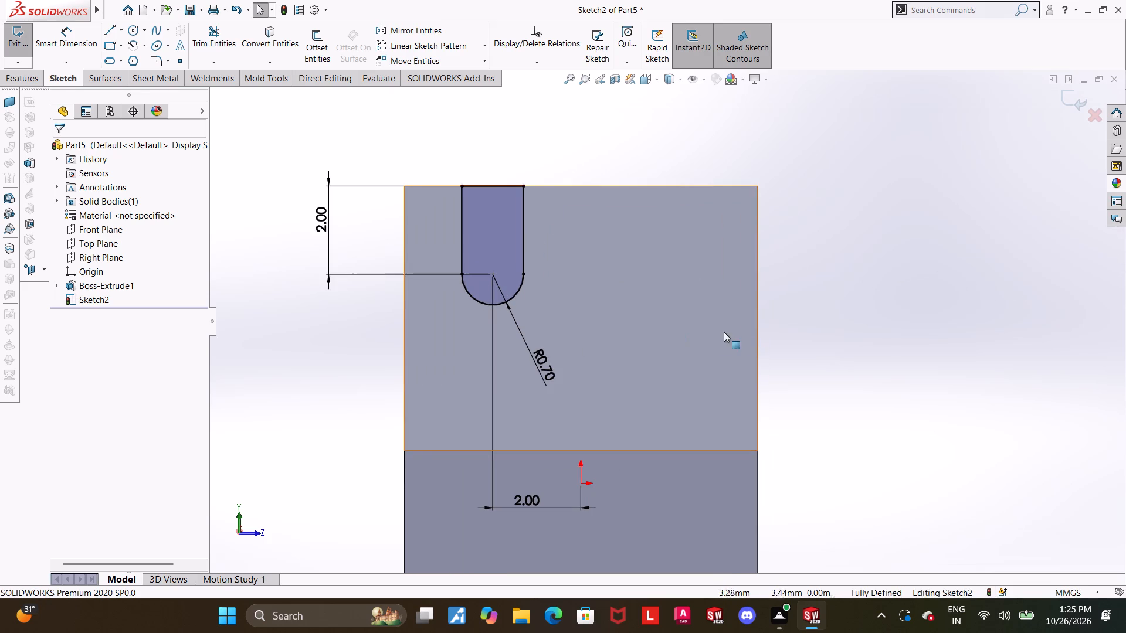
click(122, 29)
click(117, 63)
click(581, 482)
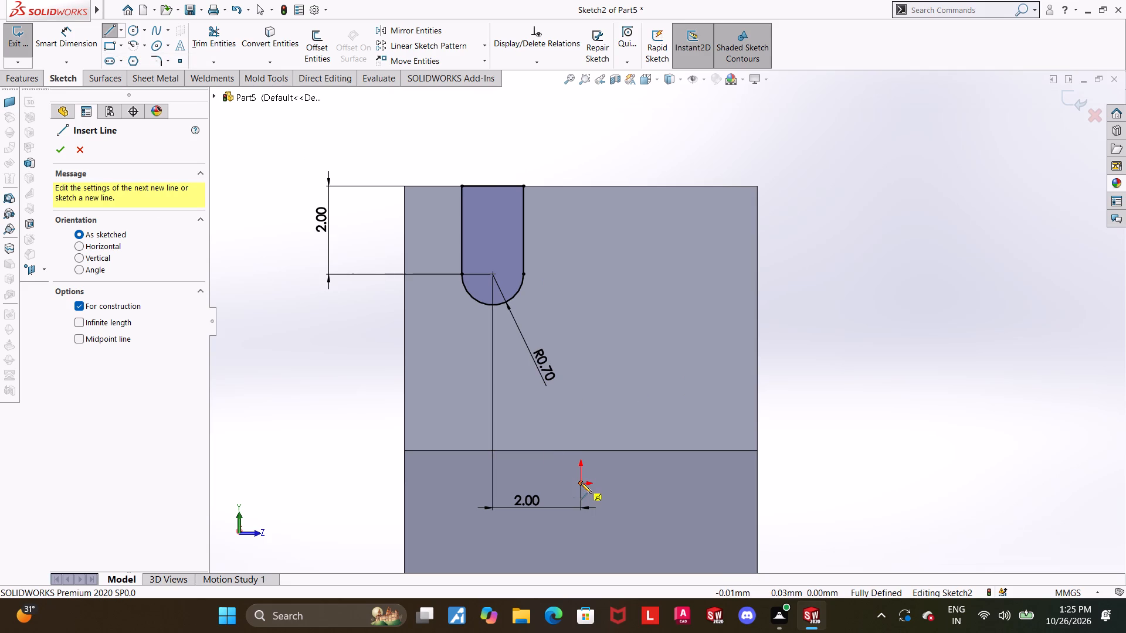
click(579, 382)
key(Escape)
key(Escape)
key(Escape)
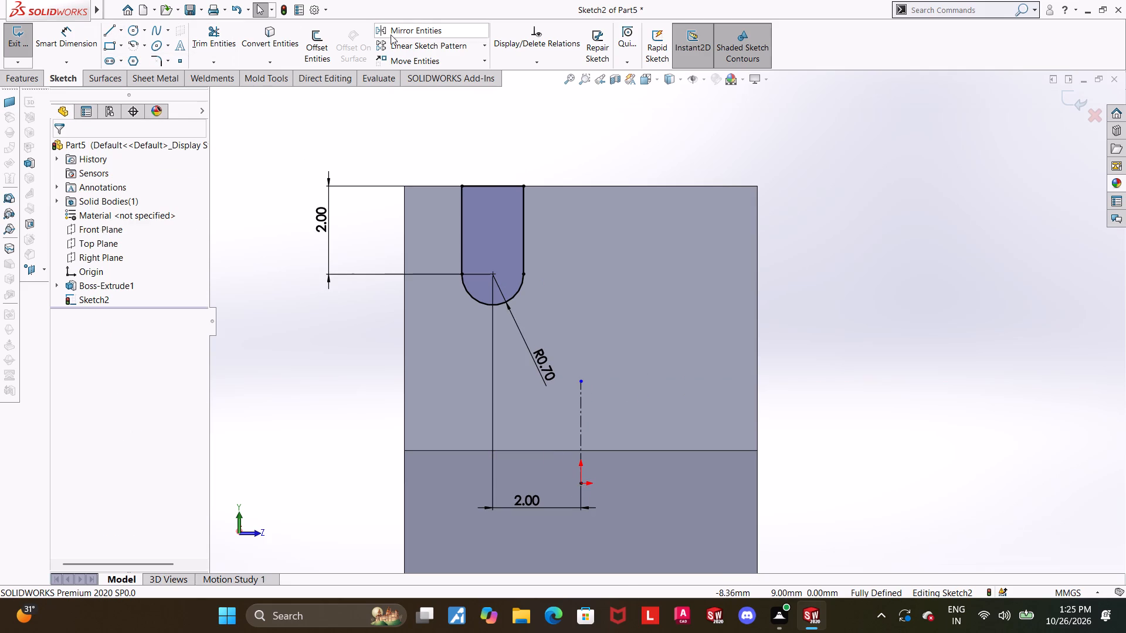
Mirror the complete slot profile about the vertical centerline and exit the sketch.
click(396, 35)
drag(600, 217, 515, 314)
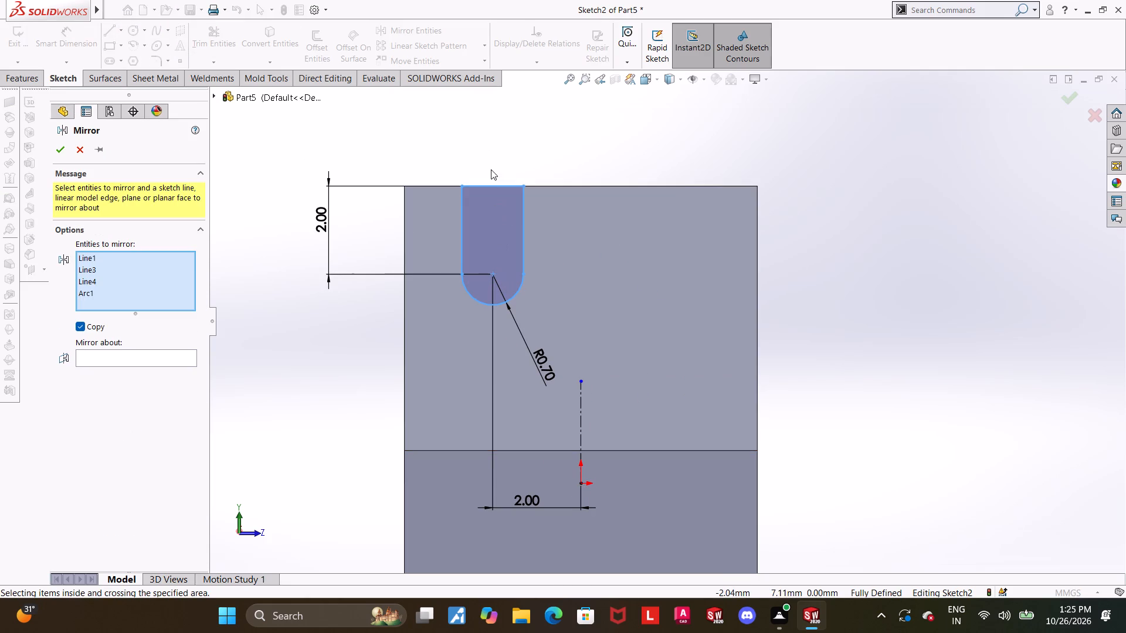
double_click(174, 360)
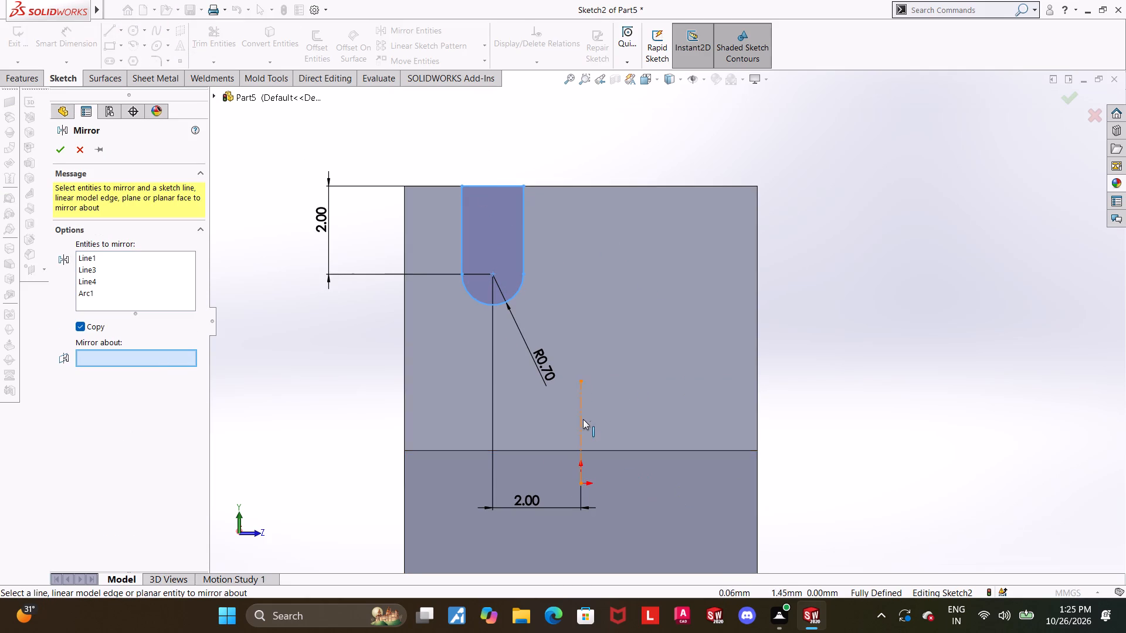
click(583, 419)
click(57, 151)
click(947, 264)
scroll(912, 269, up, 2)
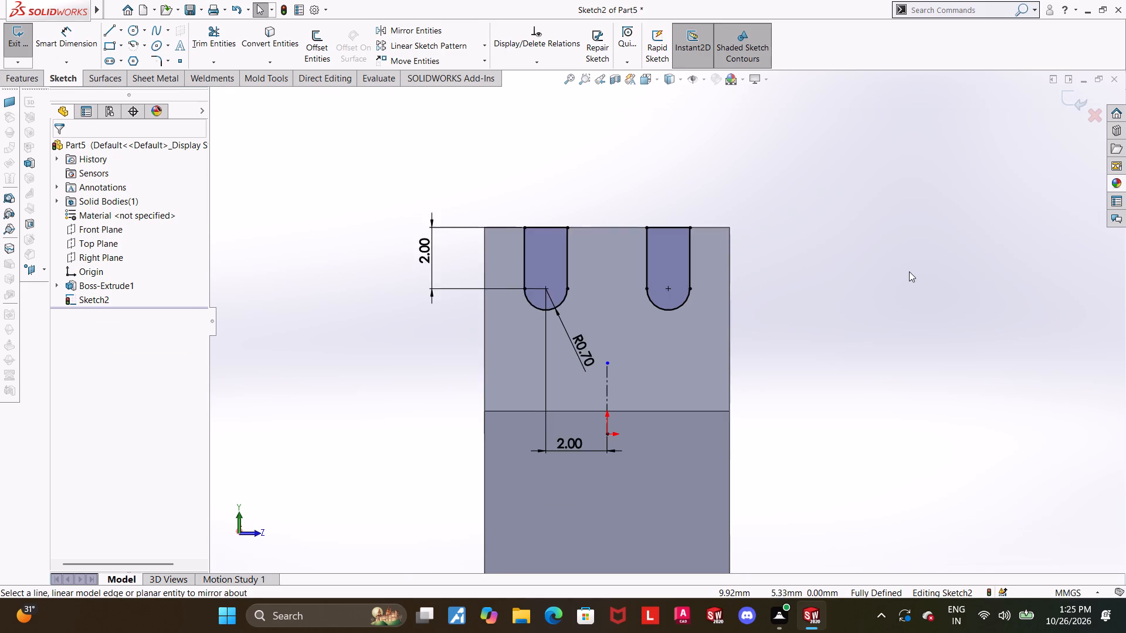
middle_drag(908, 272, 857, 280)
click(1067, 107)
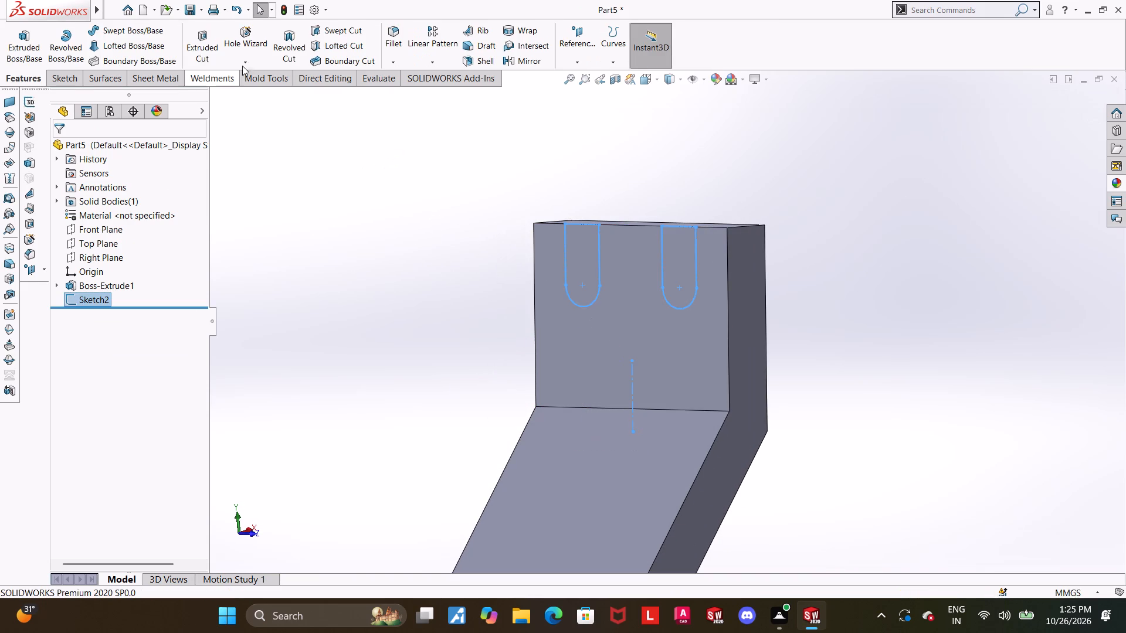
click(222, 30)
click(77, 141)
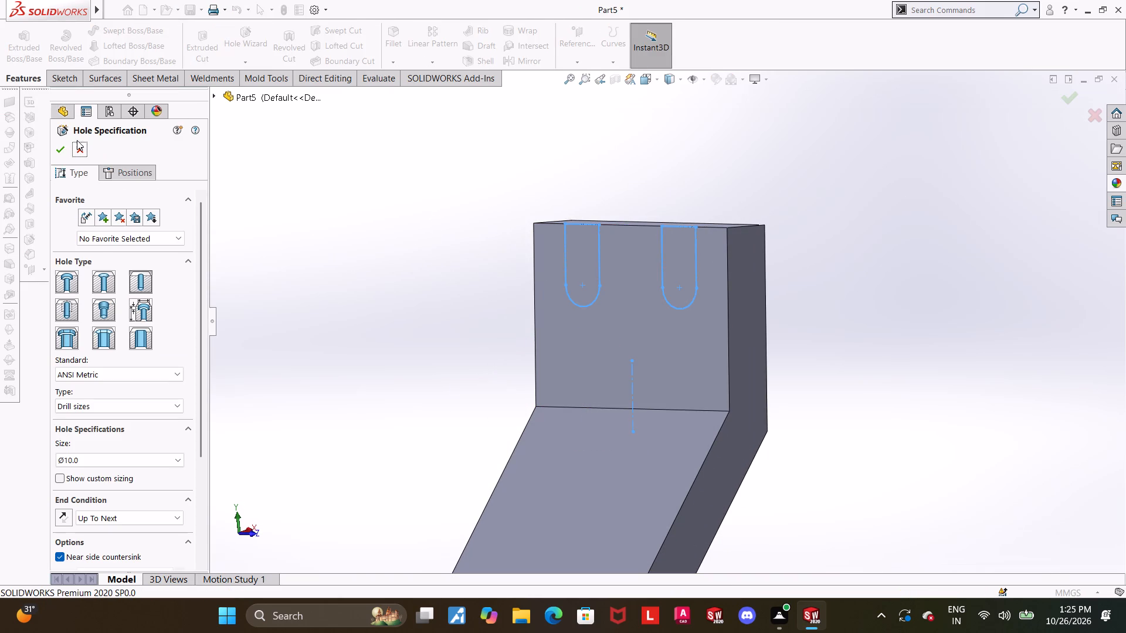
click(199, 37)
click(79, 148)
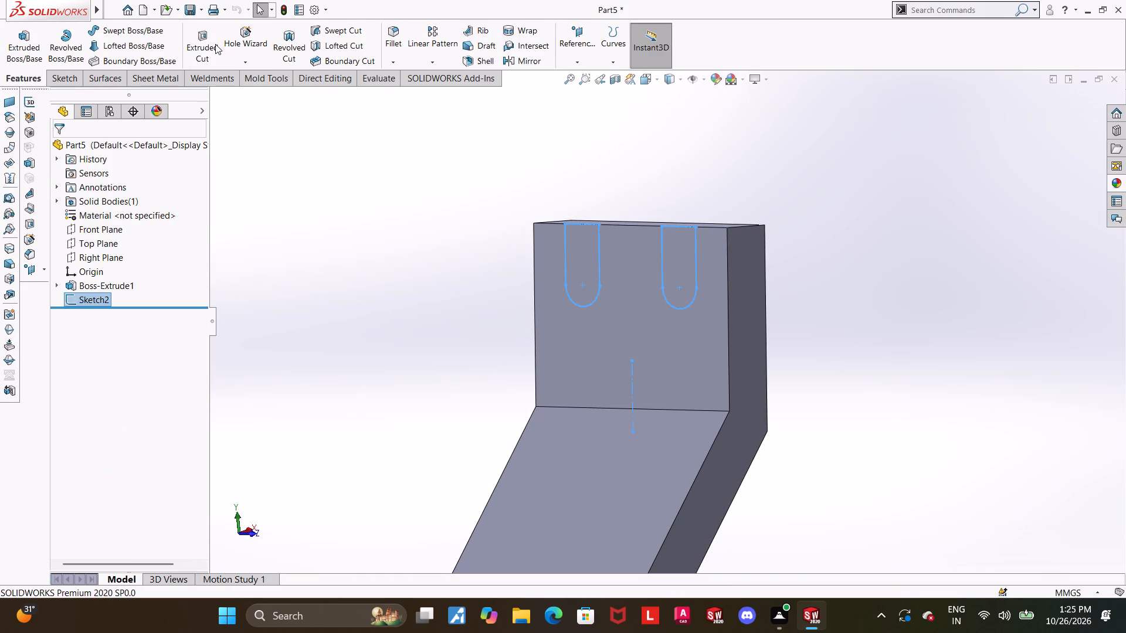
Extrude-cut the two slot profiles through the upright arm with a blind depth of 8 mm.
click(216, 42)
middle_drag(392, 260, 378, 257)
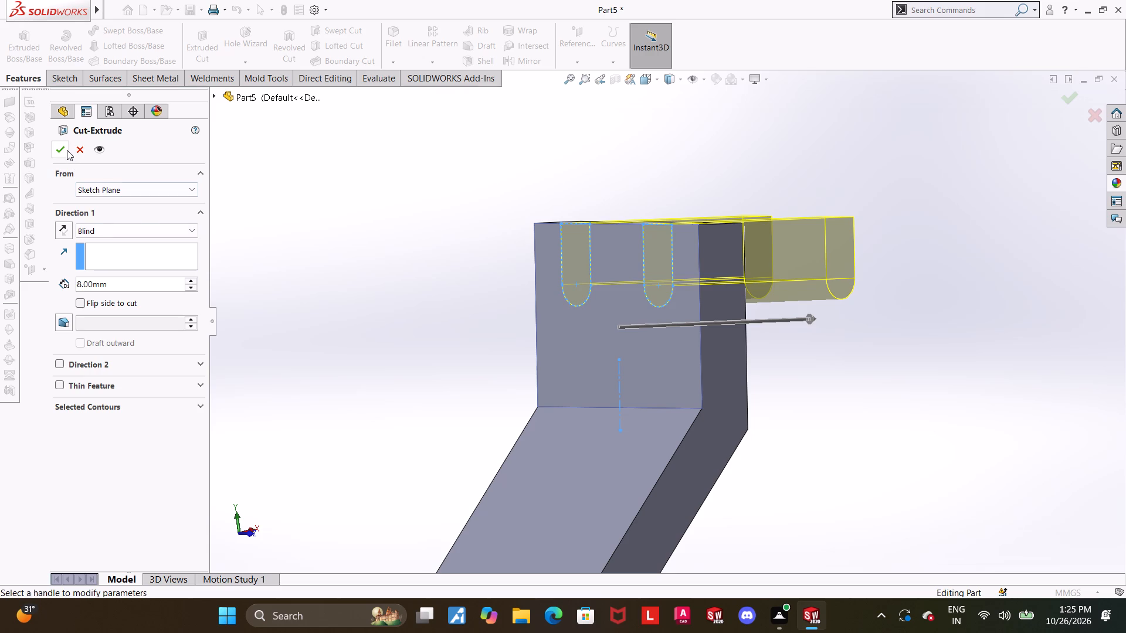
click(67, 149)
click(535, 340)
middle_drag(535, 341, 565, 339)
click(1079, 457)
Examine the cut slots and the angled arm from several sides.
scroll(954, 418, up, 5)
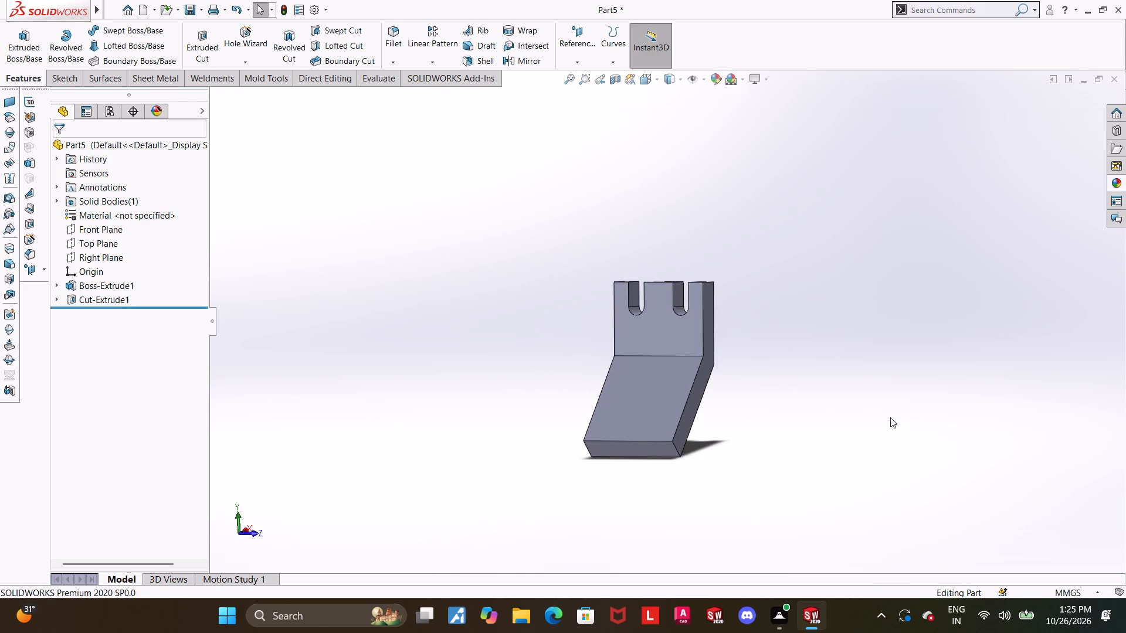
scroll(725, 403, down, 1)
scroll(778, 426, up, 3)
scroll(734, 422, down, 3)
scroll(597, 268, down, 3)
middle_drag(806, 378, 751, 367)
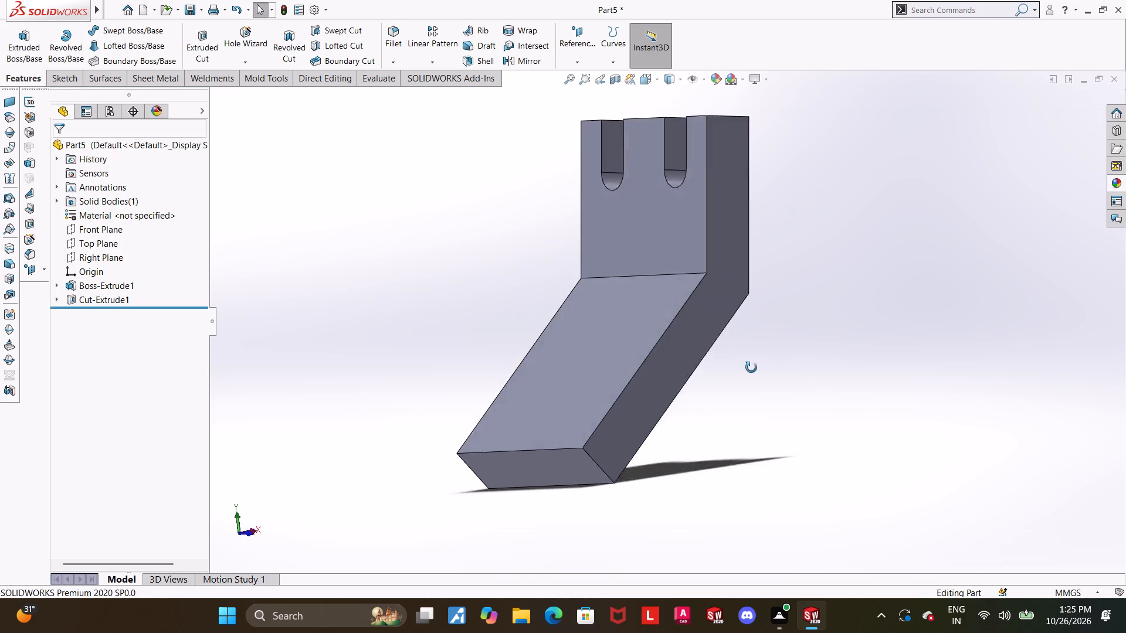
middle_drag(751, 367, 732, 364)
scroll(740, 351, up, 1)
scroll(758, 427, up, 1)
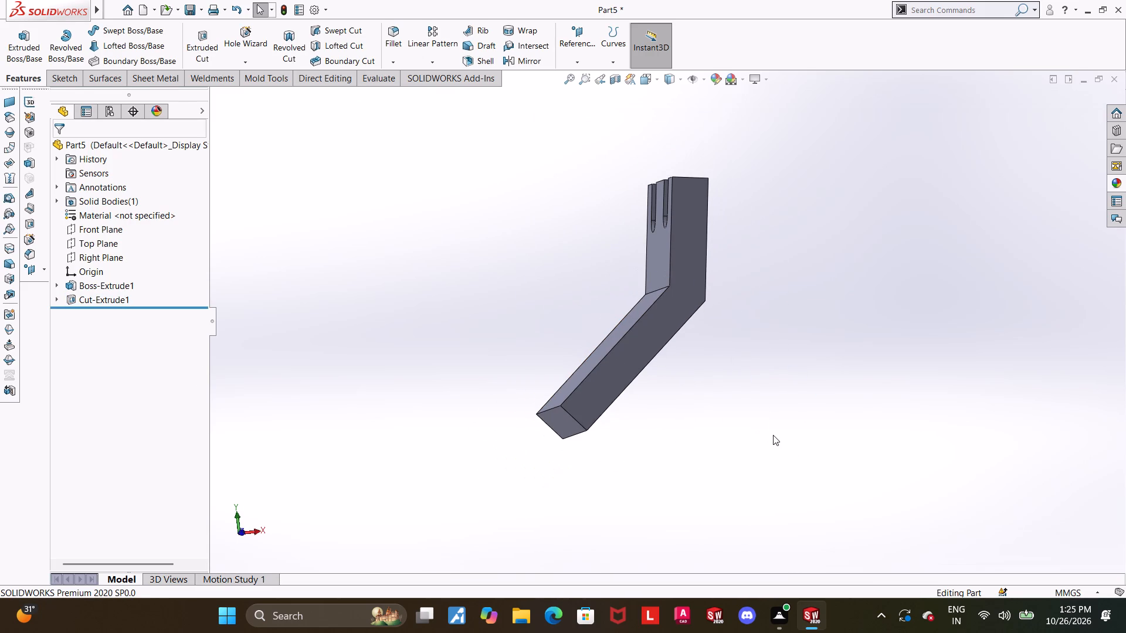
middle_drag(748, 448, 880, 479)
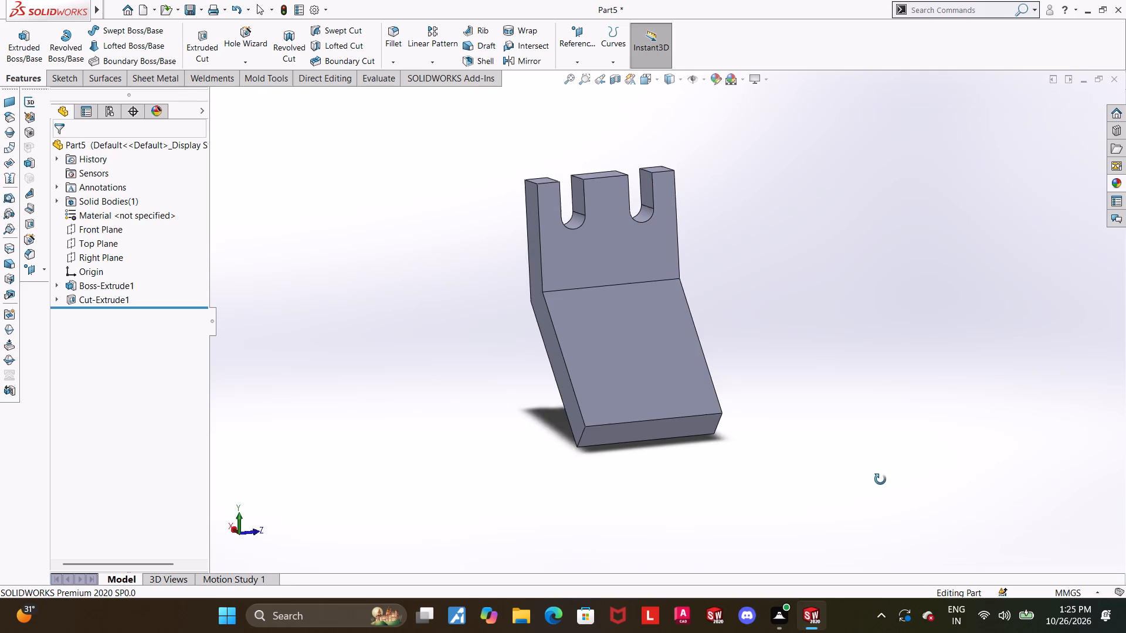
middle_drag(880, 479, 868, 493)
middle_drag(877, 458, 903, 500)
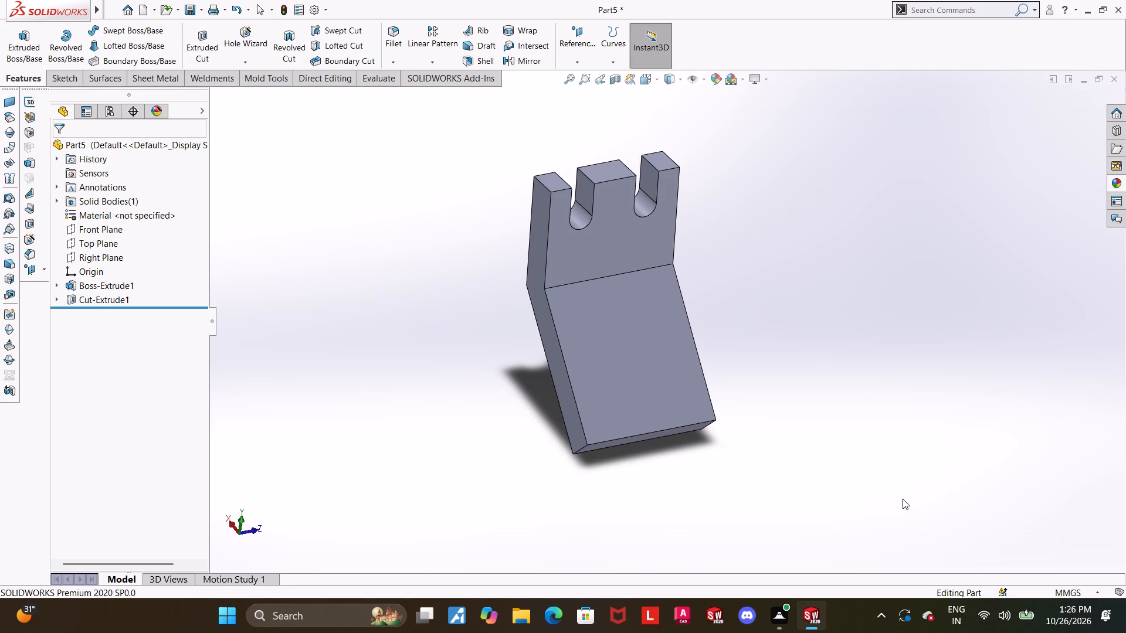
Start a sketch on the sloping arm's broad face and draw a circle about 0.8 mm in diameter near a free-end corner.
click(670, 390)
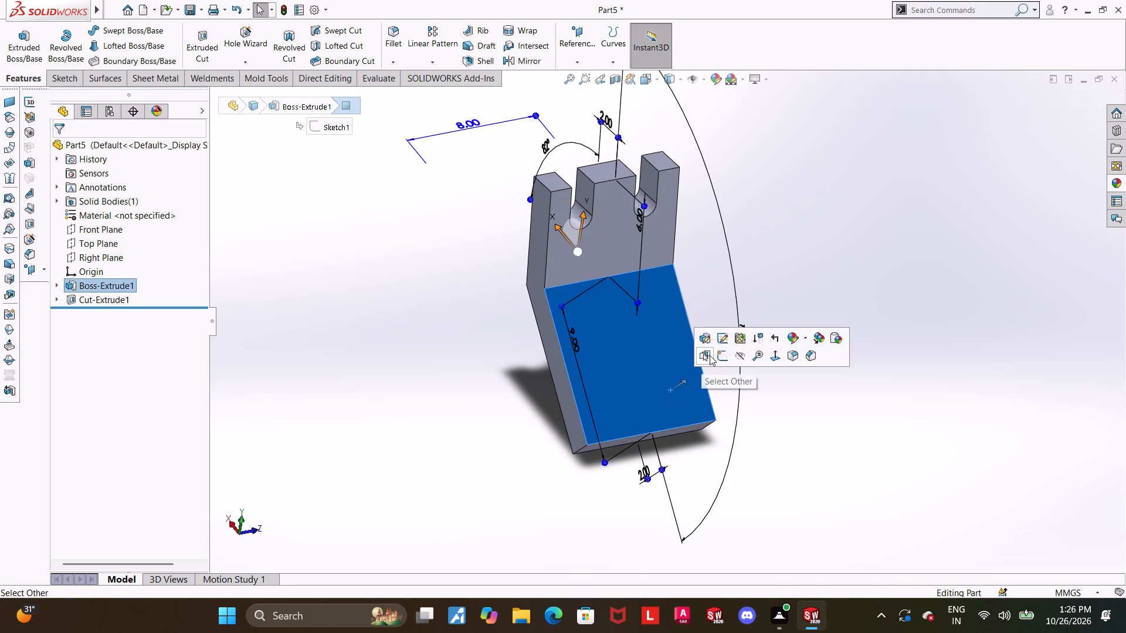
click(718, 355)
click(89, 308)
click(116, 297)
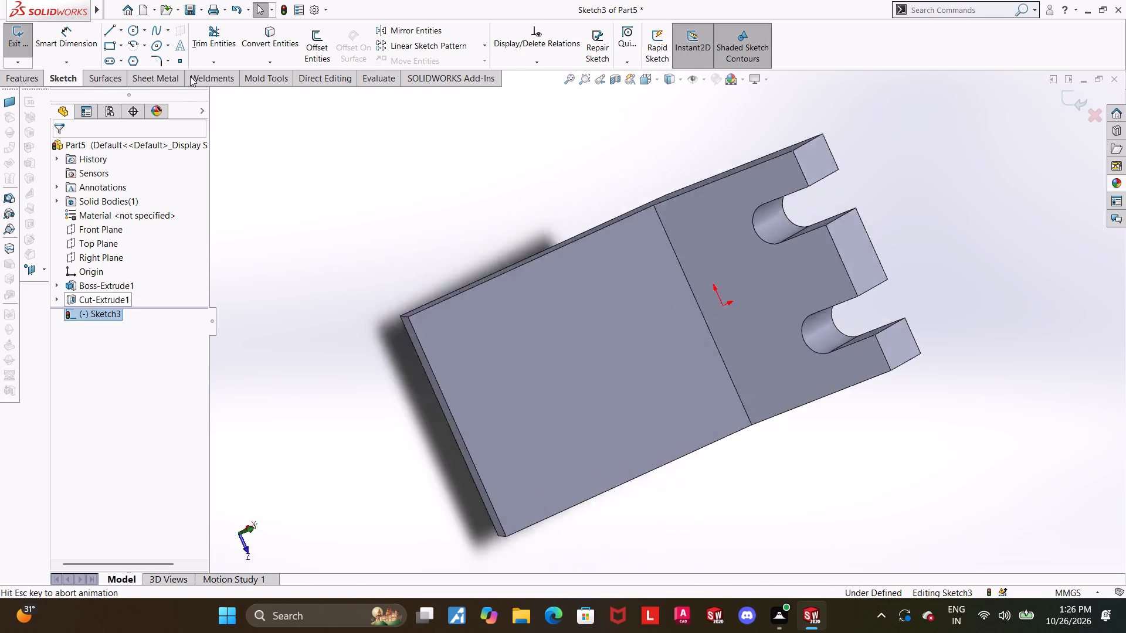
click(137, 32)
scroll(637, 301, up, 2)
scroll(552, 373, down, 2)
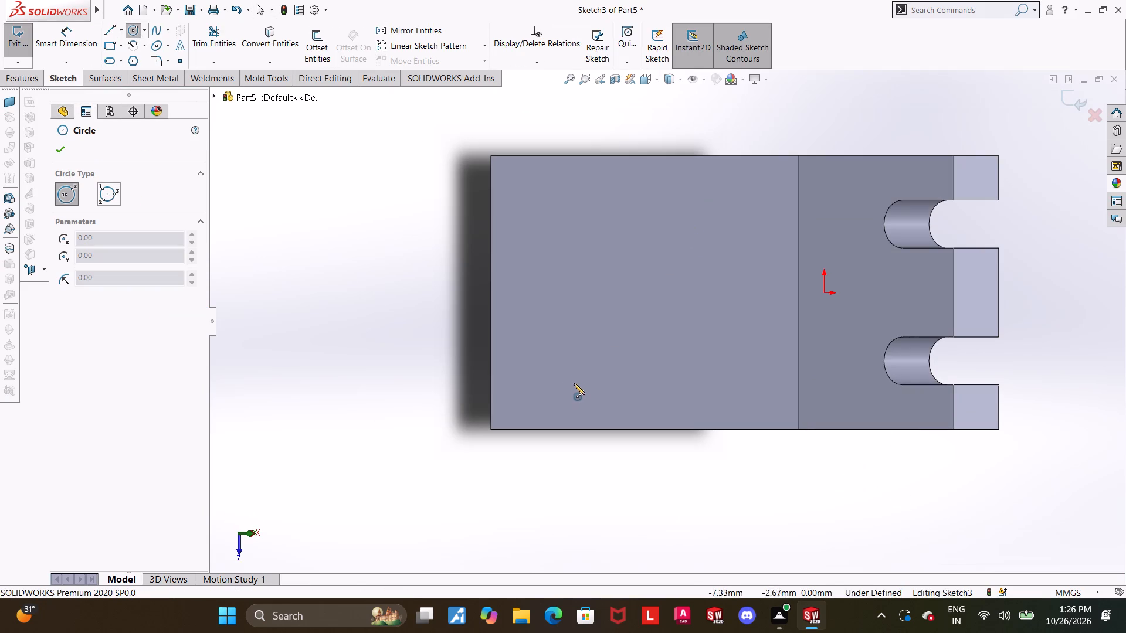
click(556, 384)
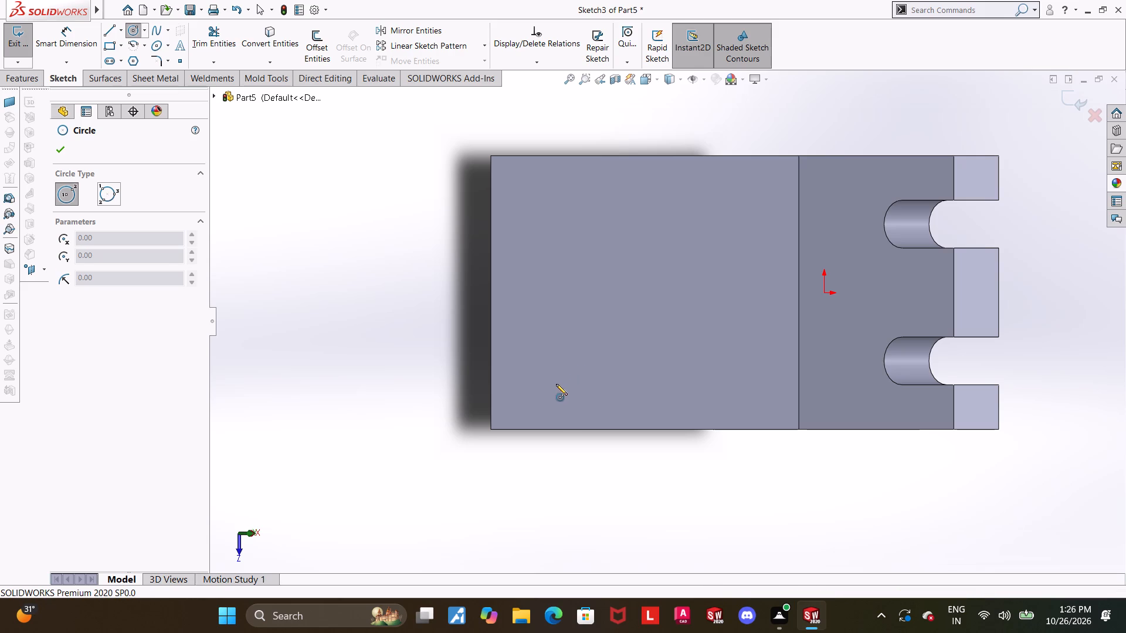
click(568, 377)
key(Escape)
Draw a second circle near the other free-end corner of the sloping arm, aligned with the first circle.
click(131, 24)
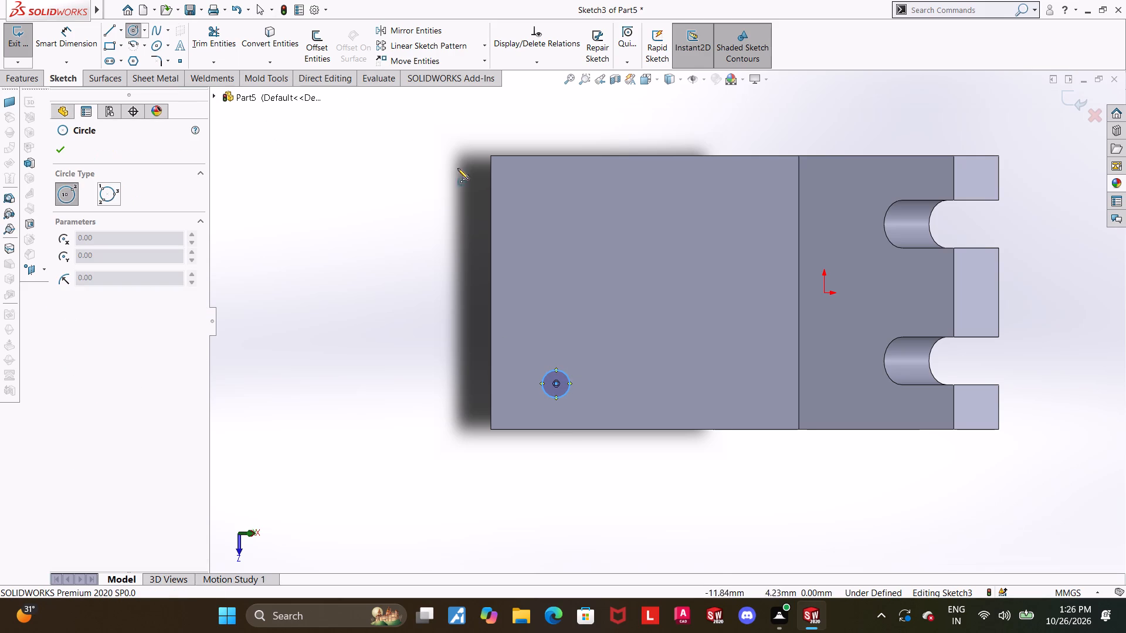
click(554, 215)
click(574, 201)
key(Escape)
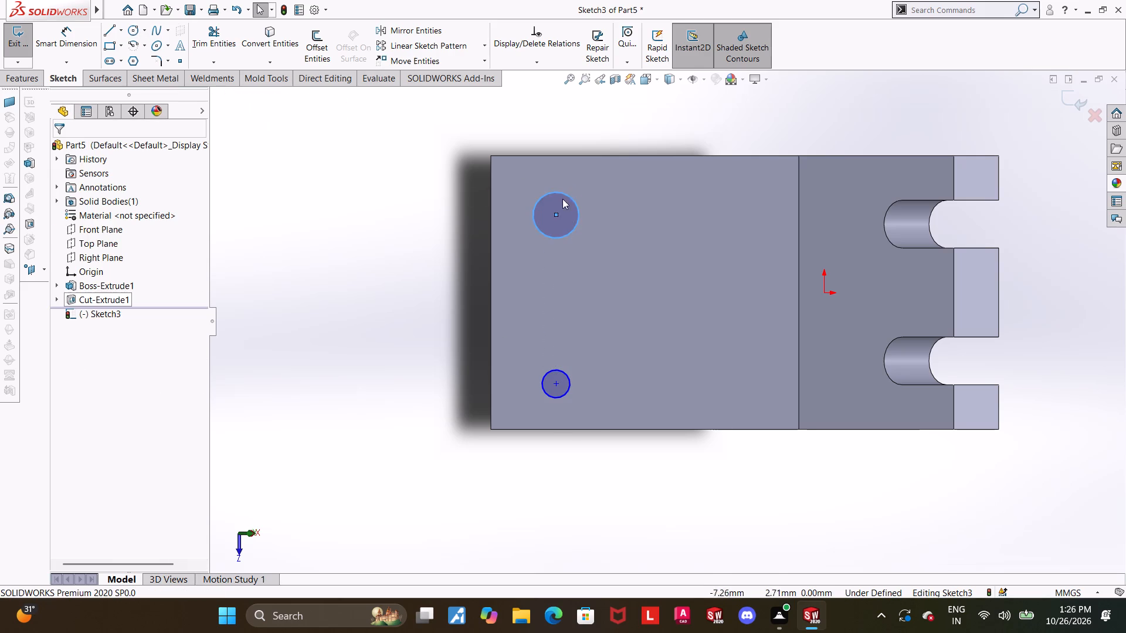
key(Escape)
Dimension the smaller circle's diameter as 14 mm.
click(83, 29)
scroll(546, 319, up, 1)
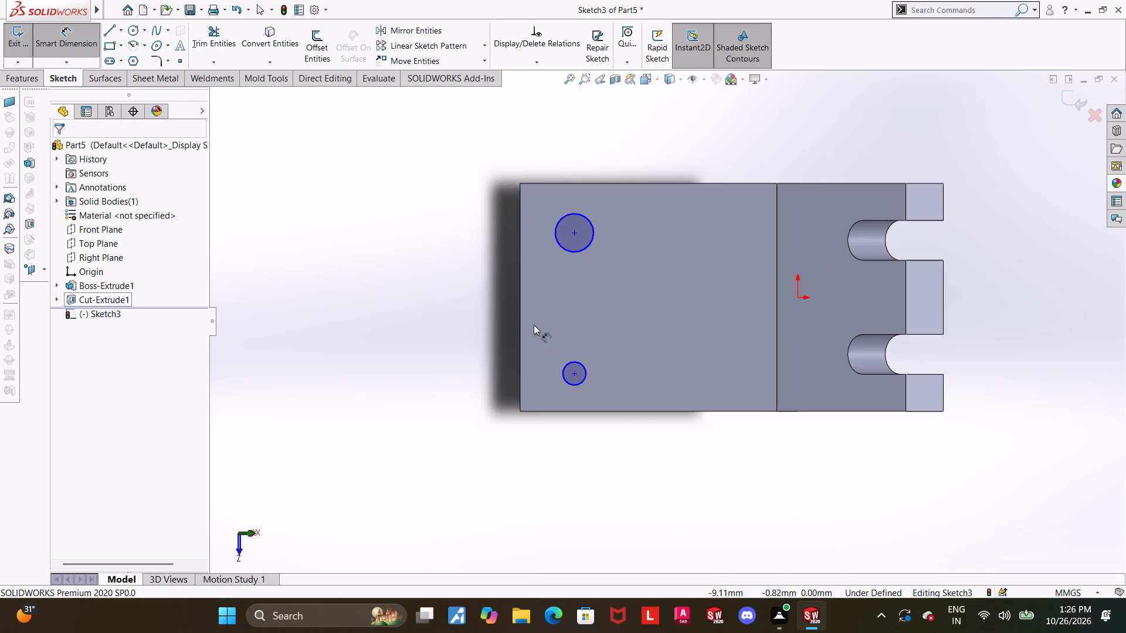
scroll(490, 363, down, 2)
click(636, 389)
click(722, 390)
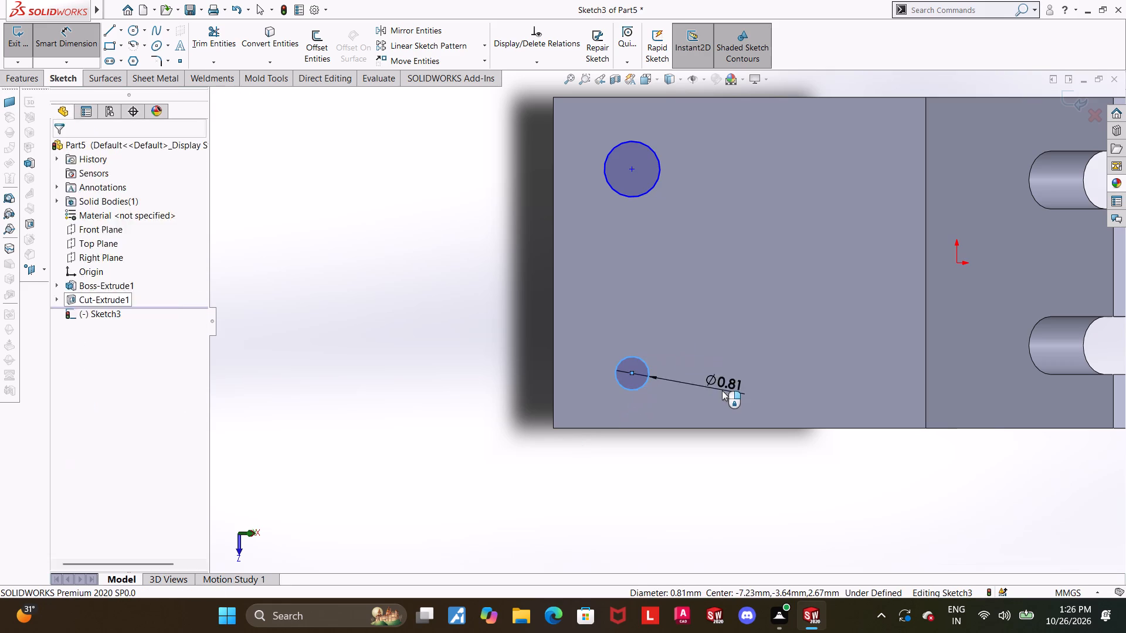
text(14)
key(Return)
key(Escape)
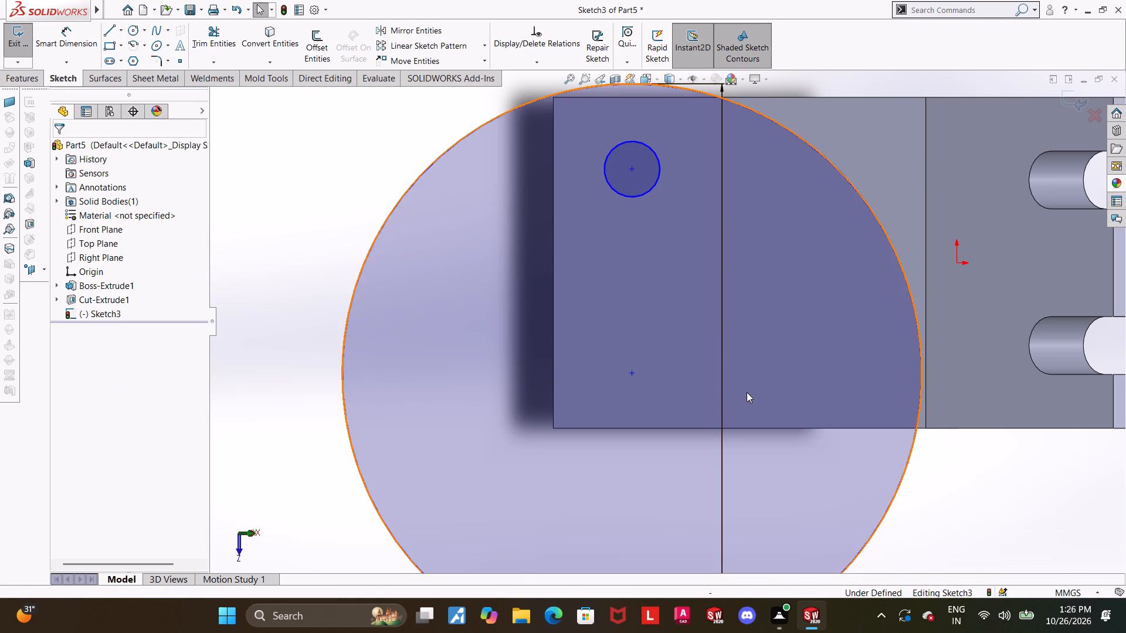
Undo the 14 mm value and set that circle's diameter to 1.4 mm.
key(ctrl+z)
double_click(716, 379)
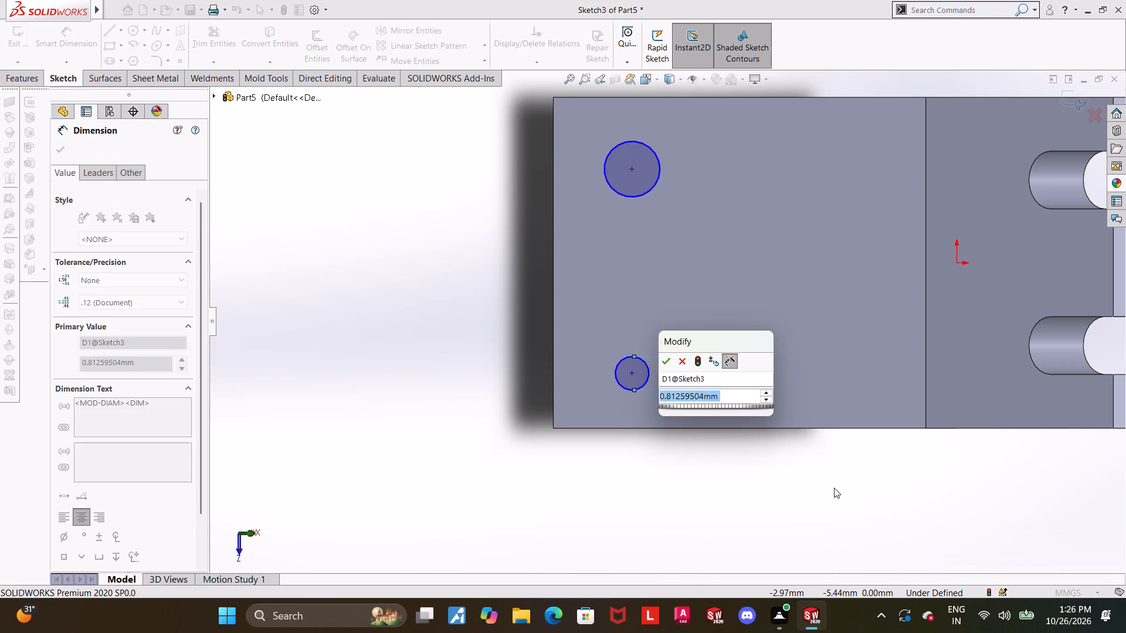
key(1)
text(.4)
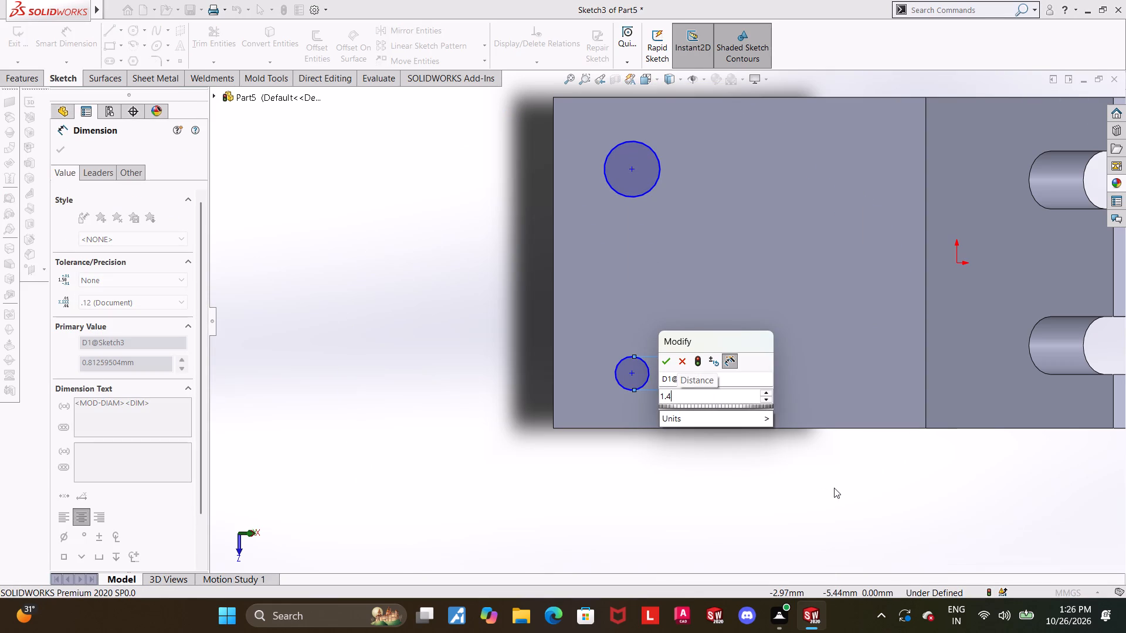
key(Return)
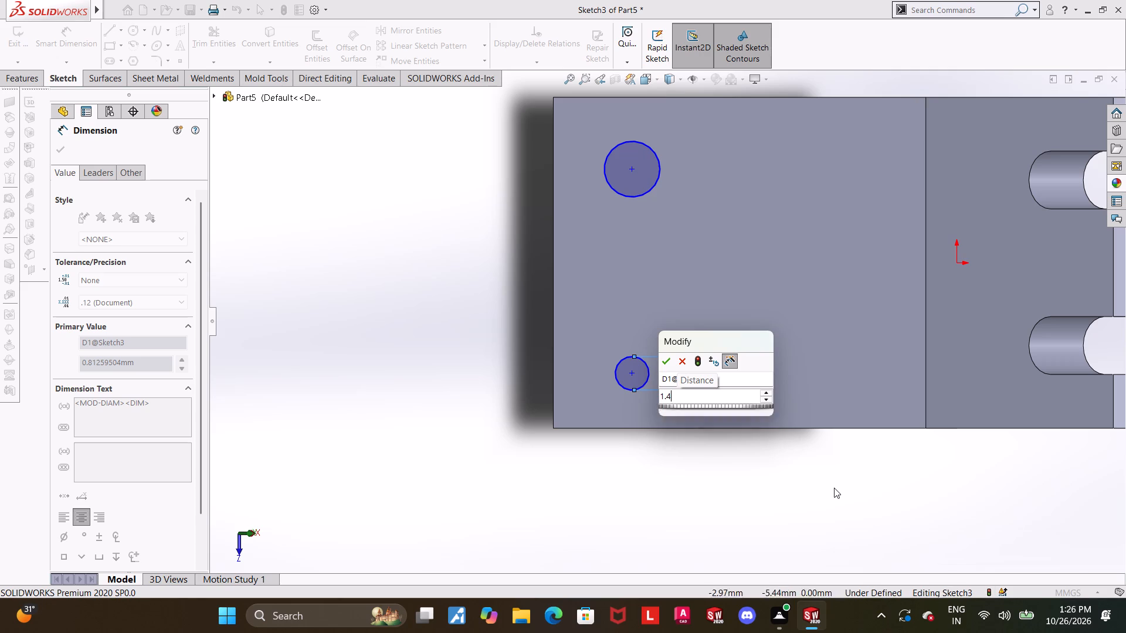
key(Escape)
key(Escape)
scroll(829, 486, up, 1)
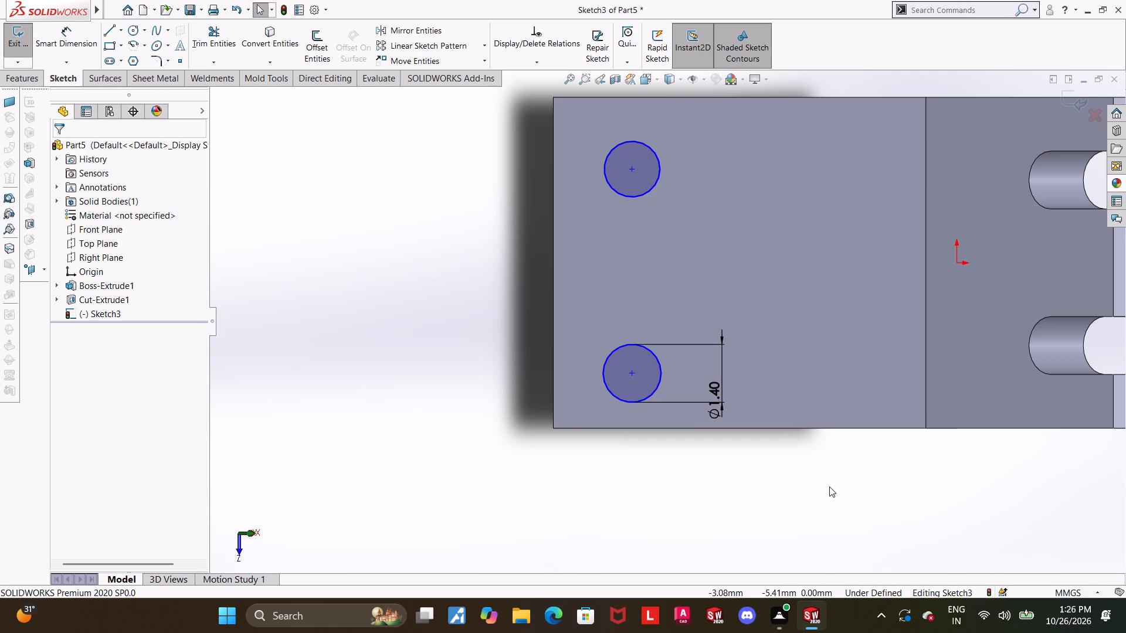
click(780, 469)
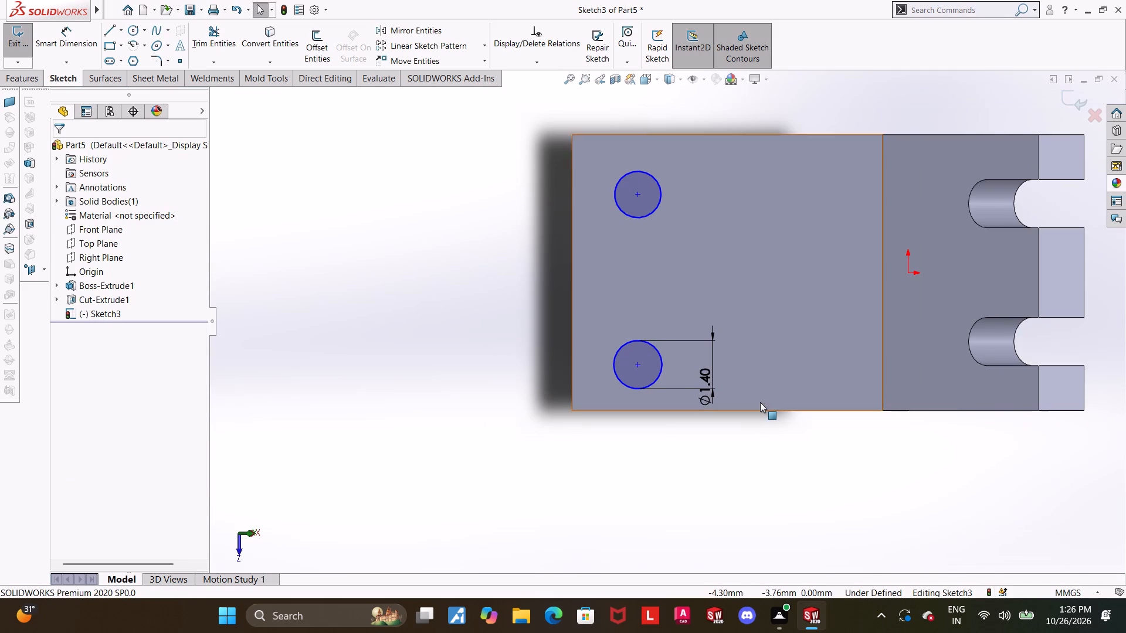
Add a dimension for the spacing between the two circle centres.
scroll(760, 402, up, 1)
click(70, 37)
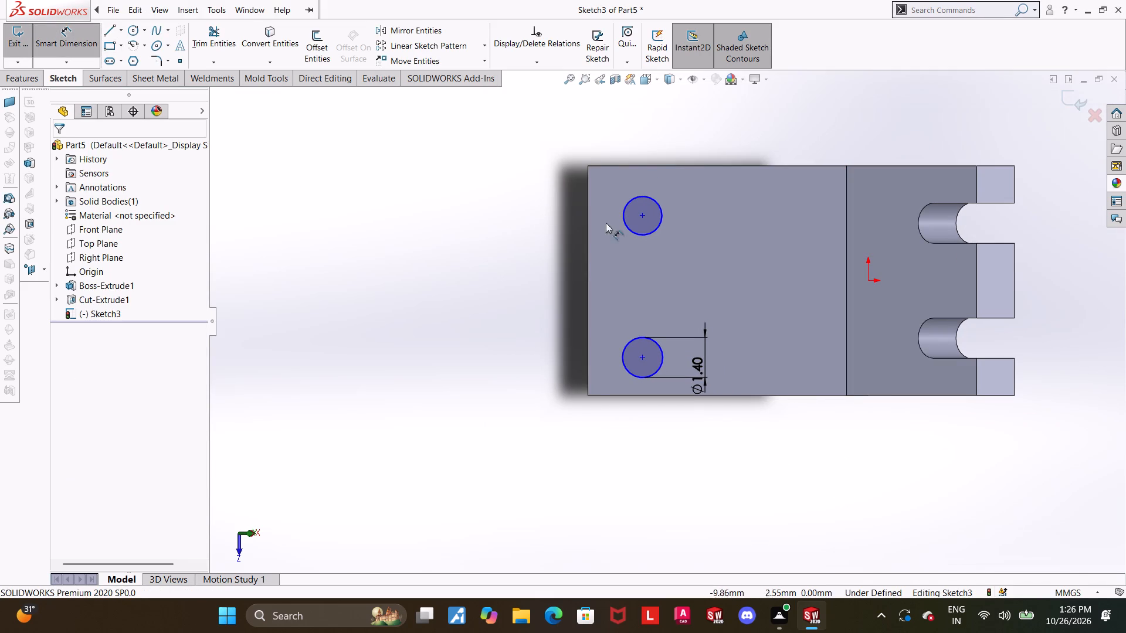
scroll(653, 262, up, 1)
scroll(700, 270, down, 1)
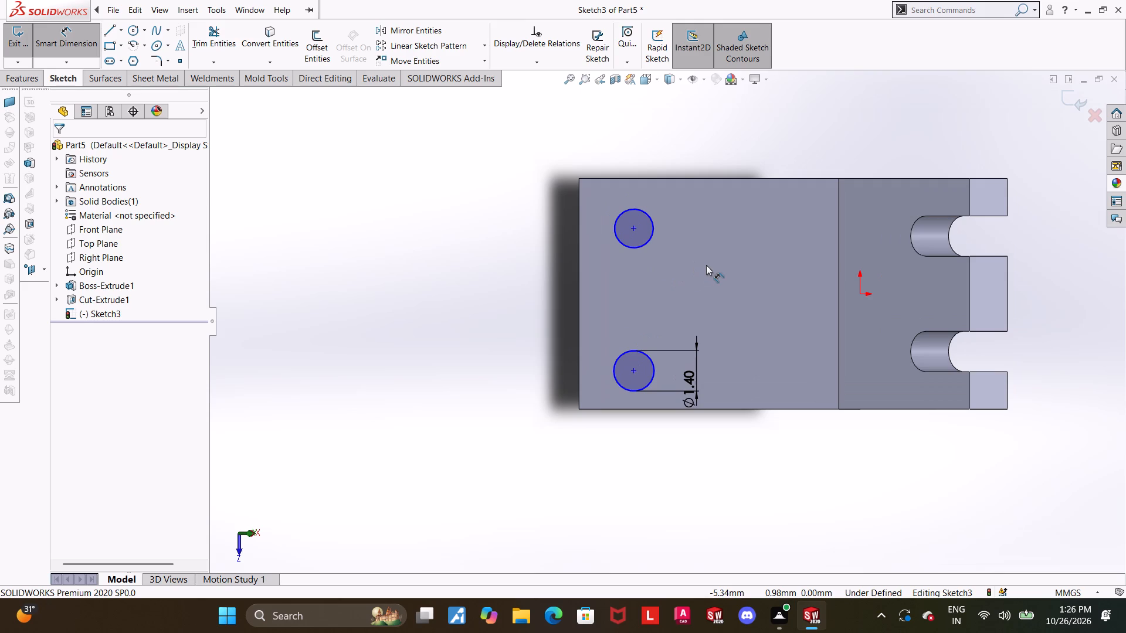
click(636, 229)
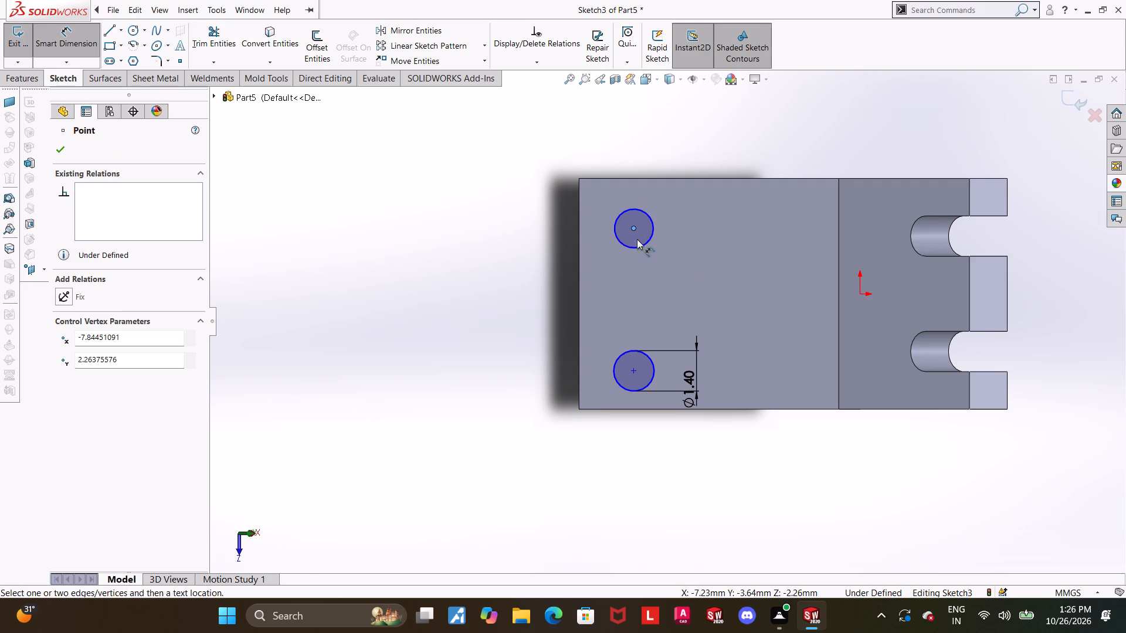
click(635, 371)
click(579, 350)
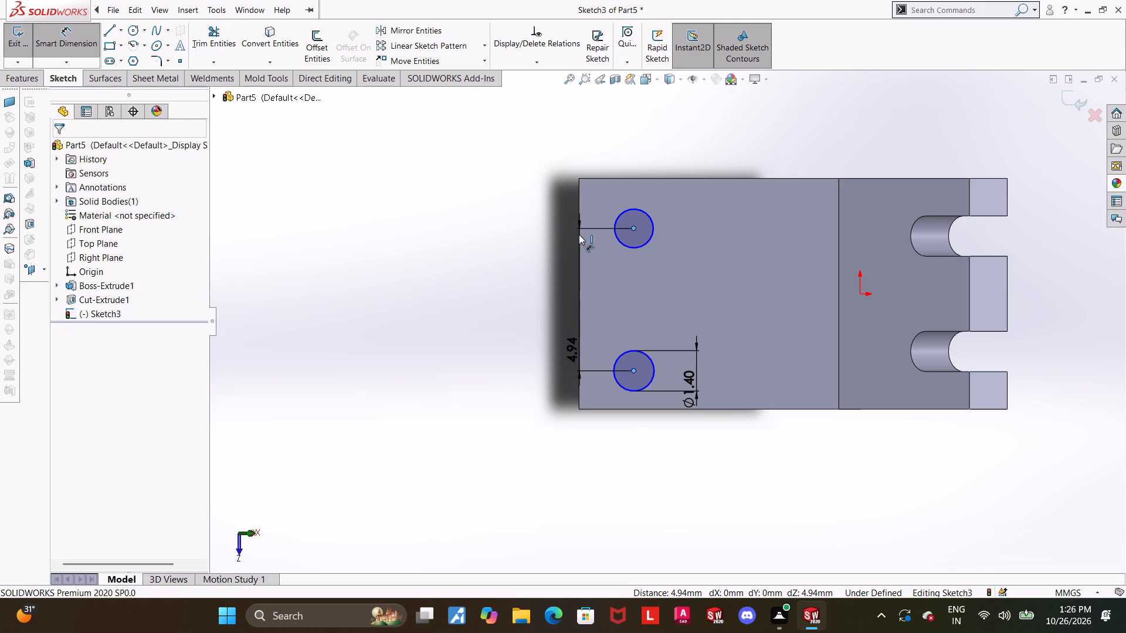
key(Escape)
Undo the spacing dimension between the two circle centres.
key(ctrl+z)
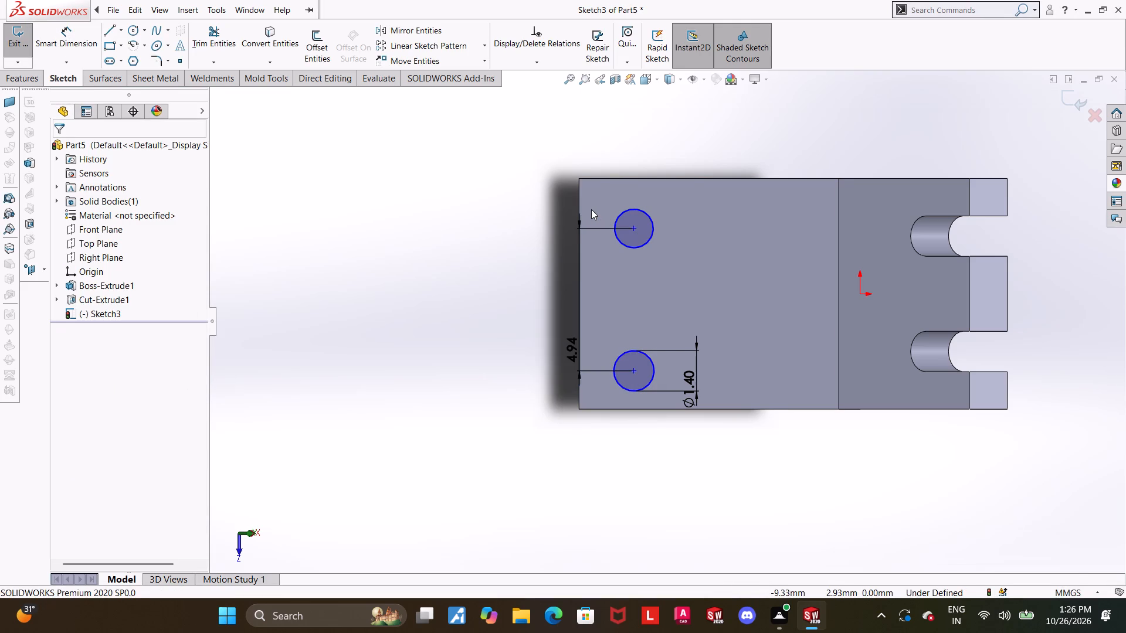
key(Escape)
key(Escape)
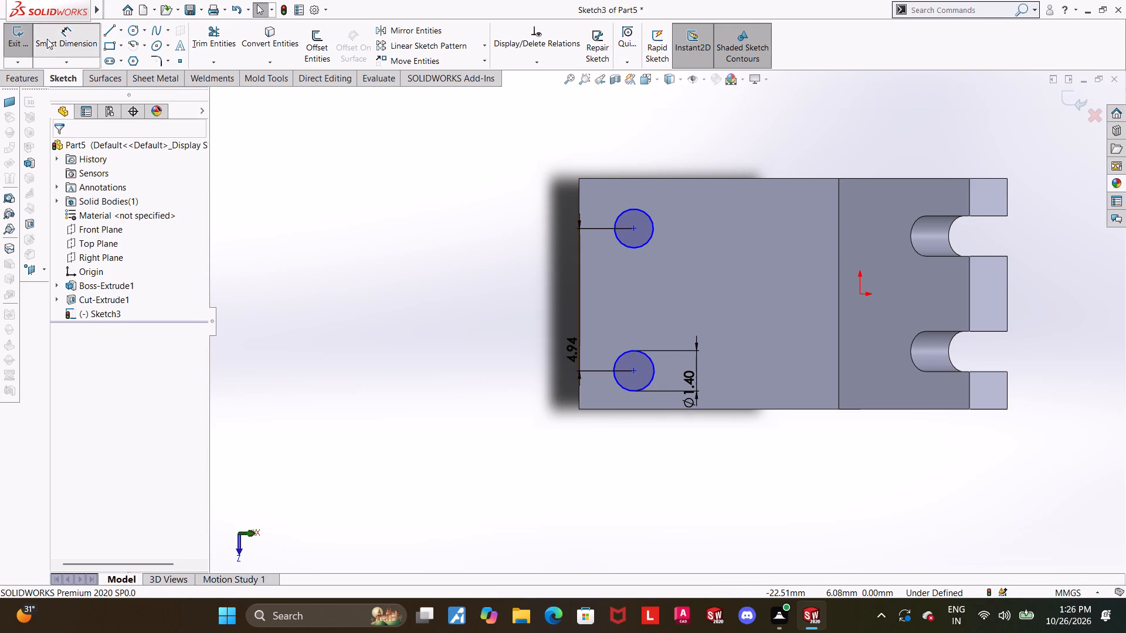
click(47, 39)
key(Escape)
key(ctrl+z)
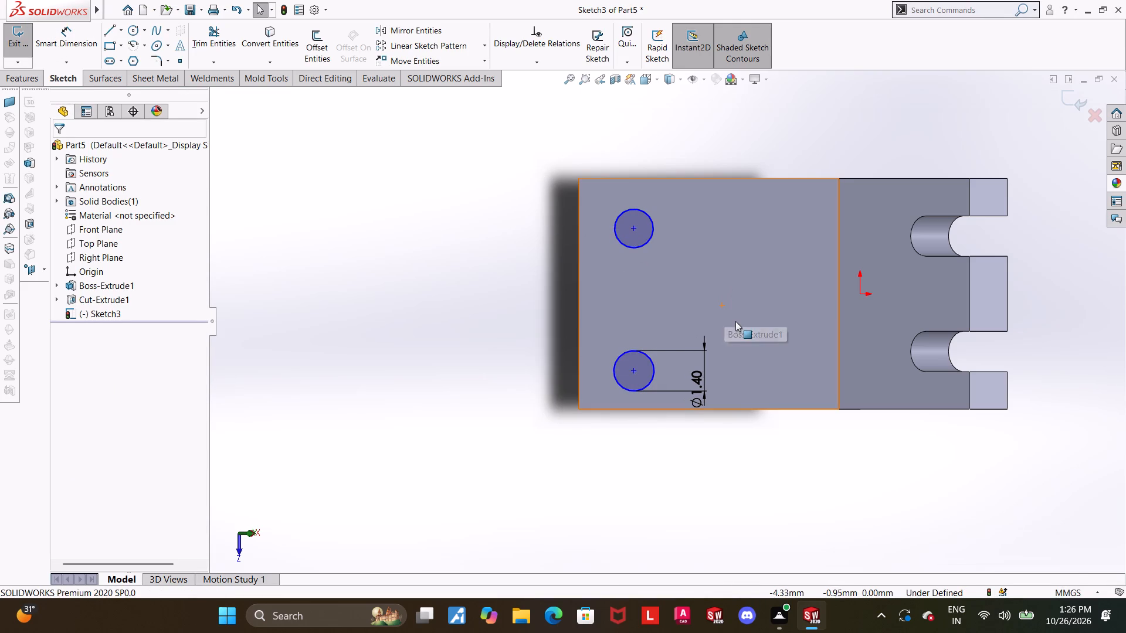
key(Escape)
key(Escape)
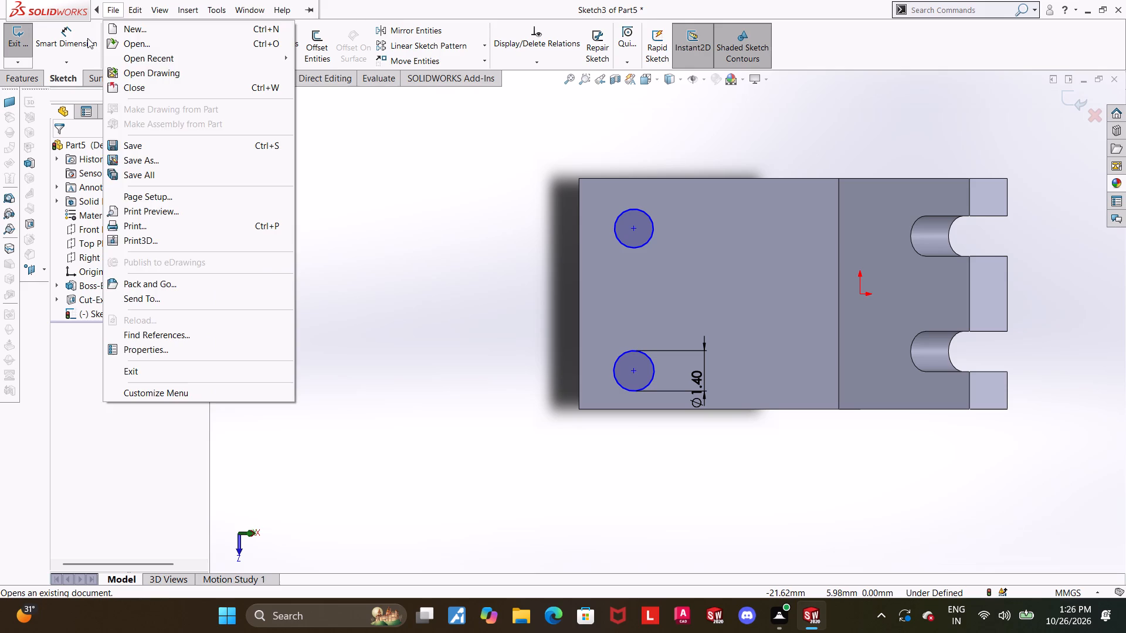
Dimension the undimensioned circle's centre 2 mm from the sloping arm's outer end edge.
click(87, 38)
click(81, 35)
click(87, 39)
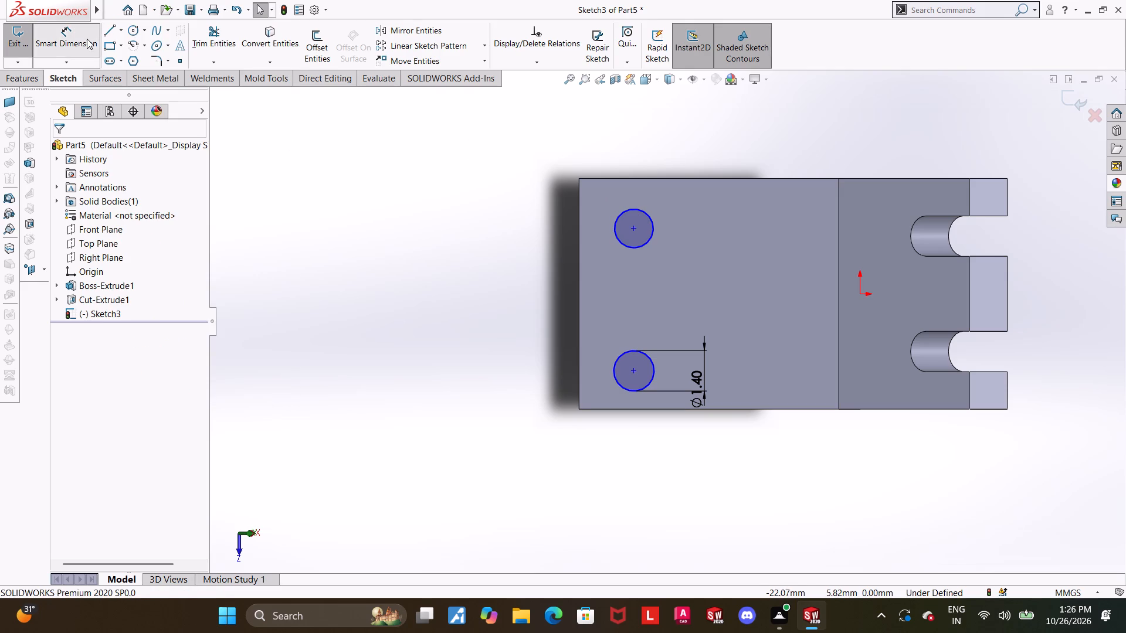
click(635, 226)
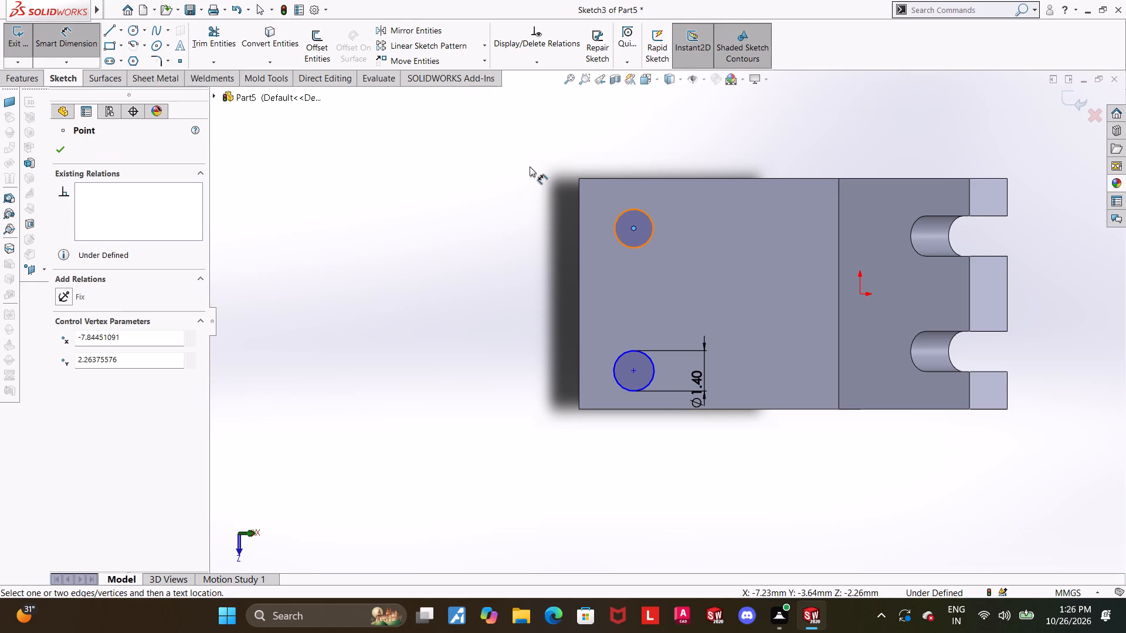
click(579, 220)
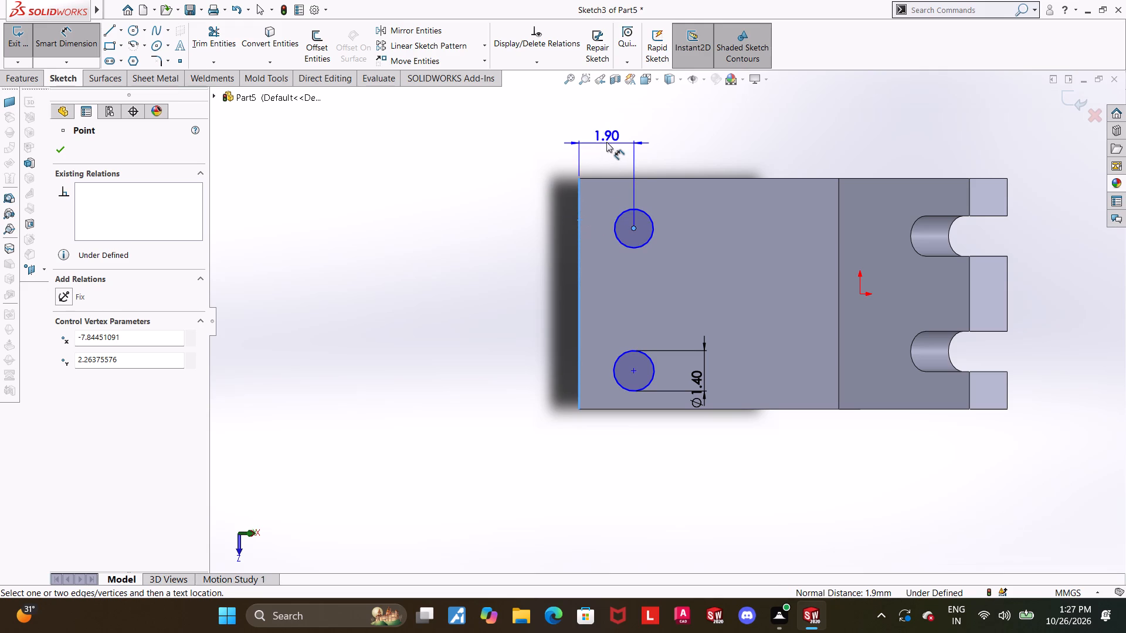
click(608, 144)
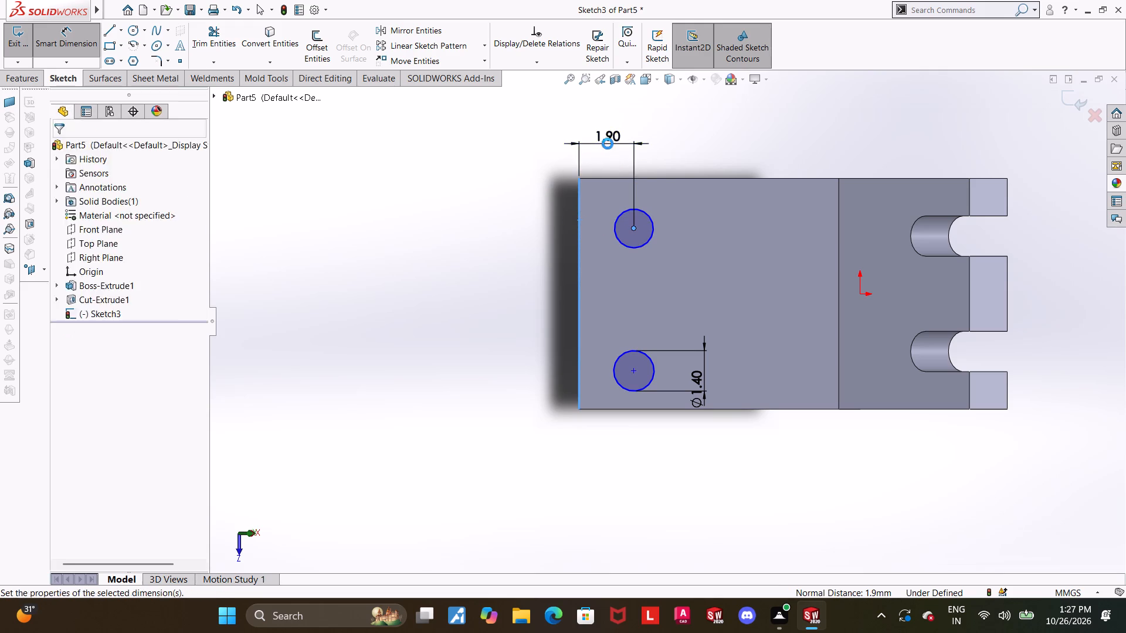
key(2)
key(Return)
key(Escape)
key(Escape)
click(723, 503)
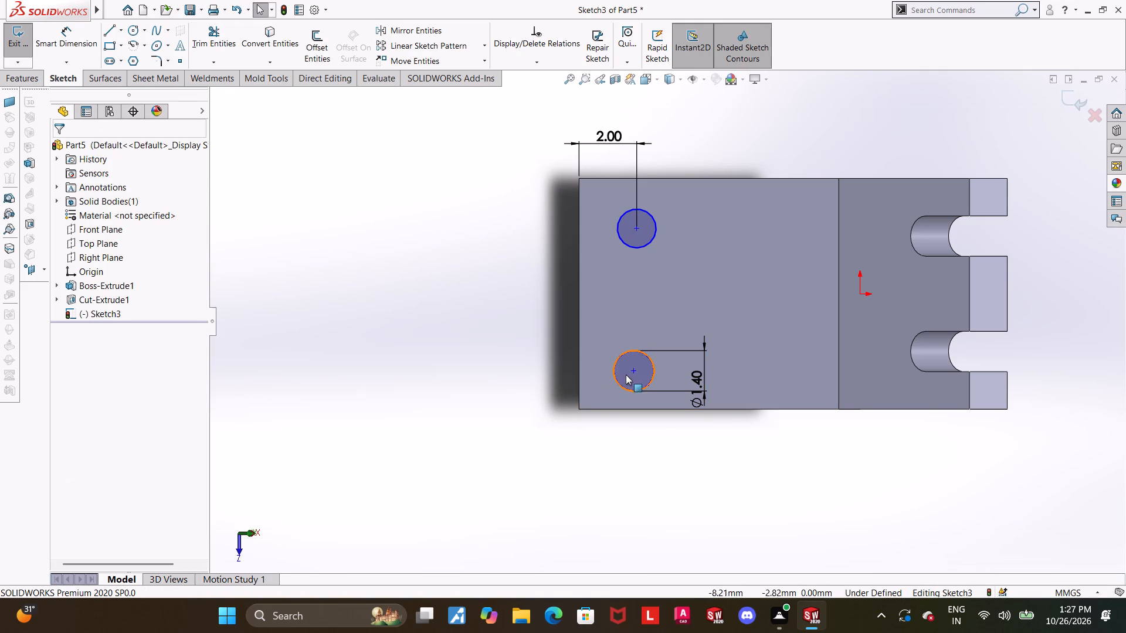
Add a Vertical relation between the centre points of the two circles.
click(634, 373)
ctrl+click(640, 229)
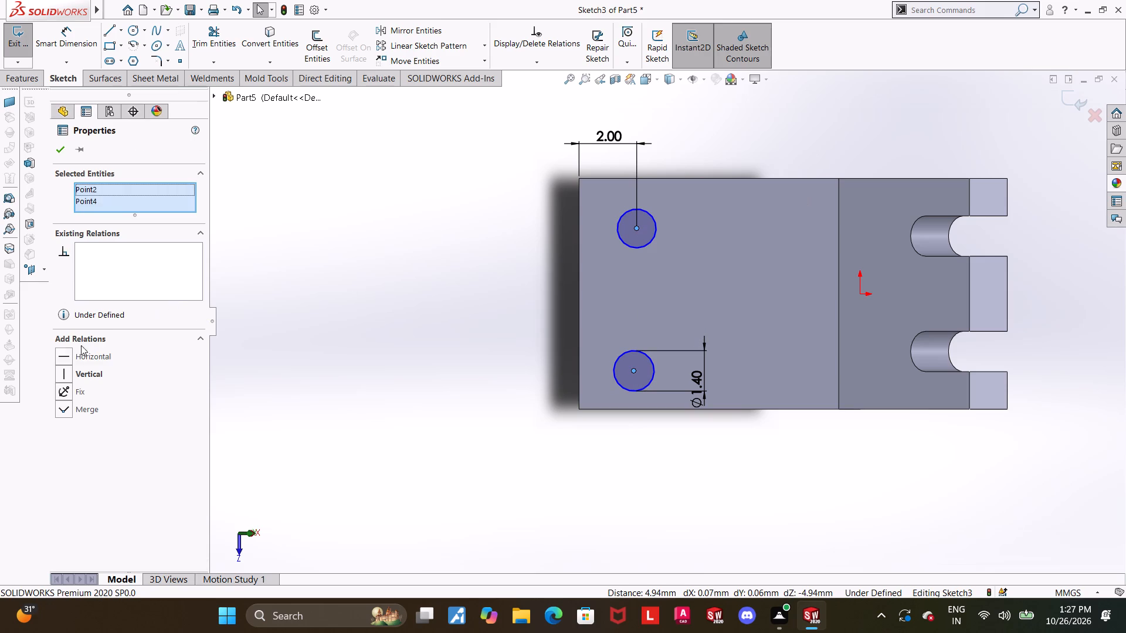
click(68, 367)
click(613, 457)
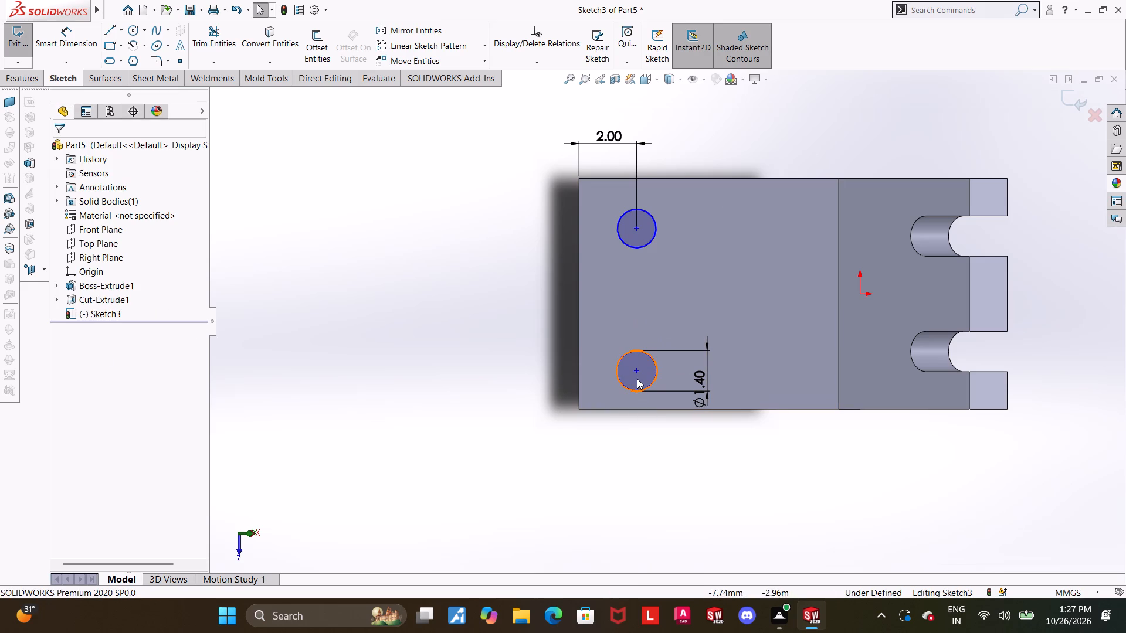
Move the 1.4 mm circle closer to the other circle and set their centre-to-centre spacing to 4 mm.
drag(636, 373, 636, 349)
click(655, 426)
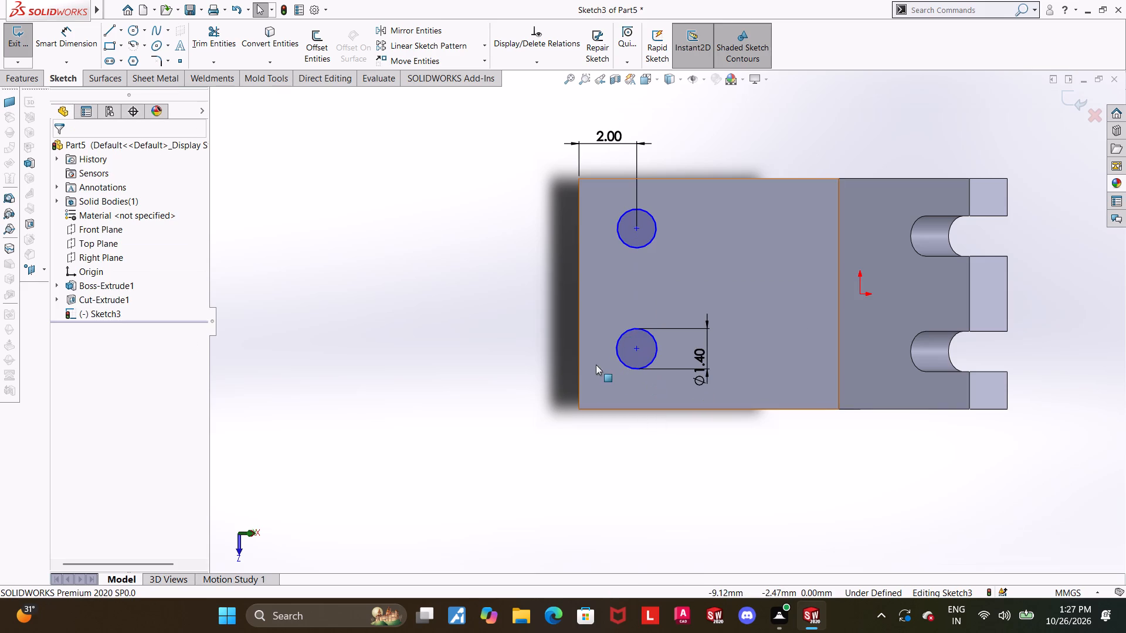
click(69, 39)
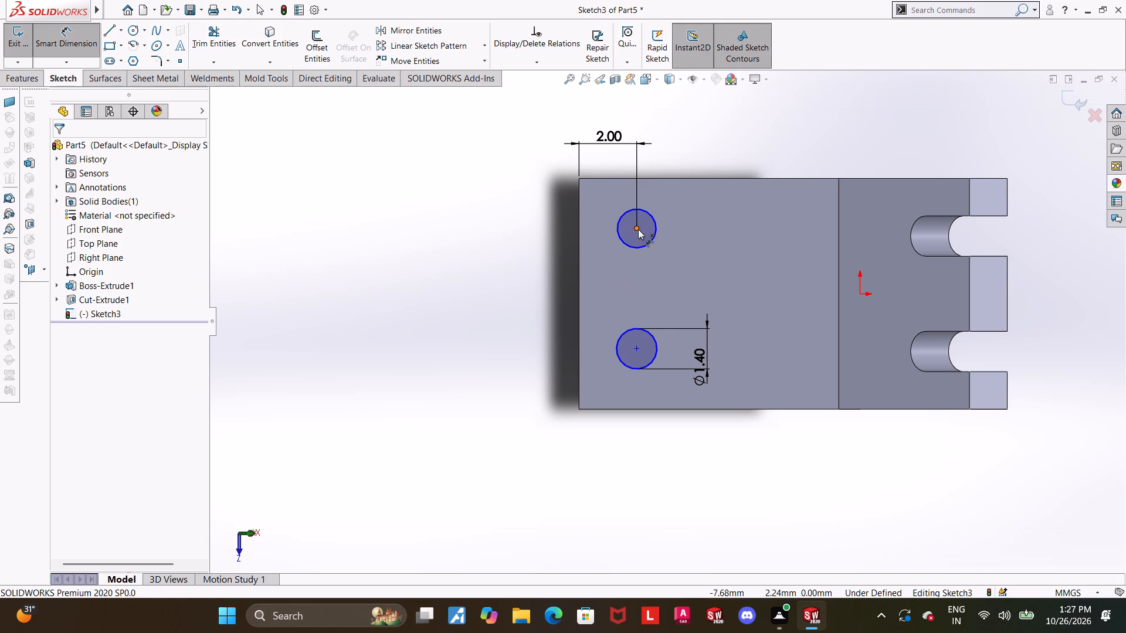
click(638, 229)
click(634, 348)
click(516, 336)
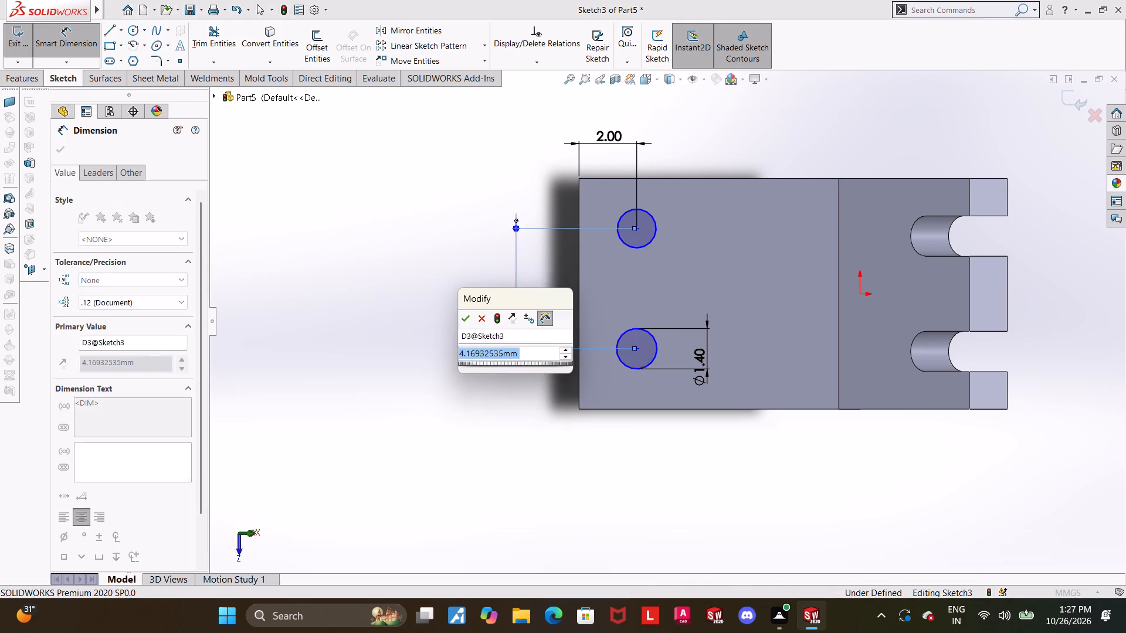
key(4)
key(Return)
key(Escape)
key(Escape)
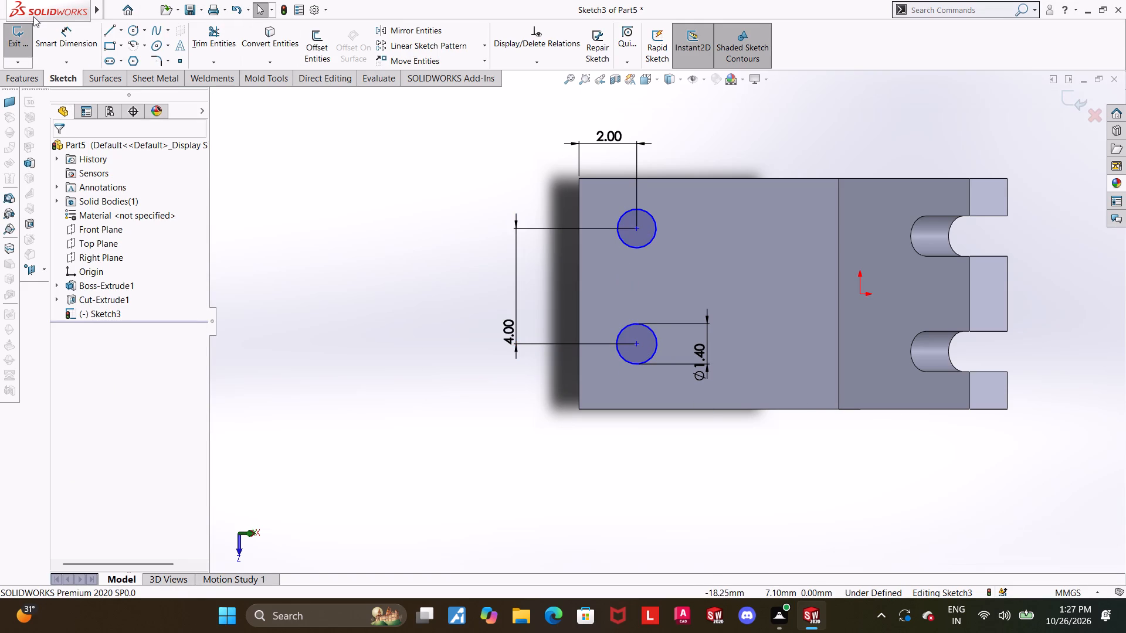
Sketch a horizontal centerline about 6.9 mm long from the origin toward the space between the two circles.
click(121, 32)
click(122, 54)
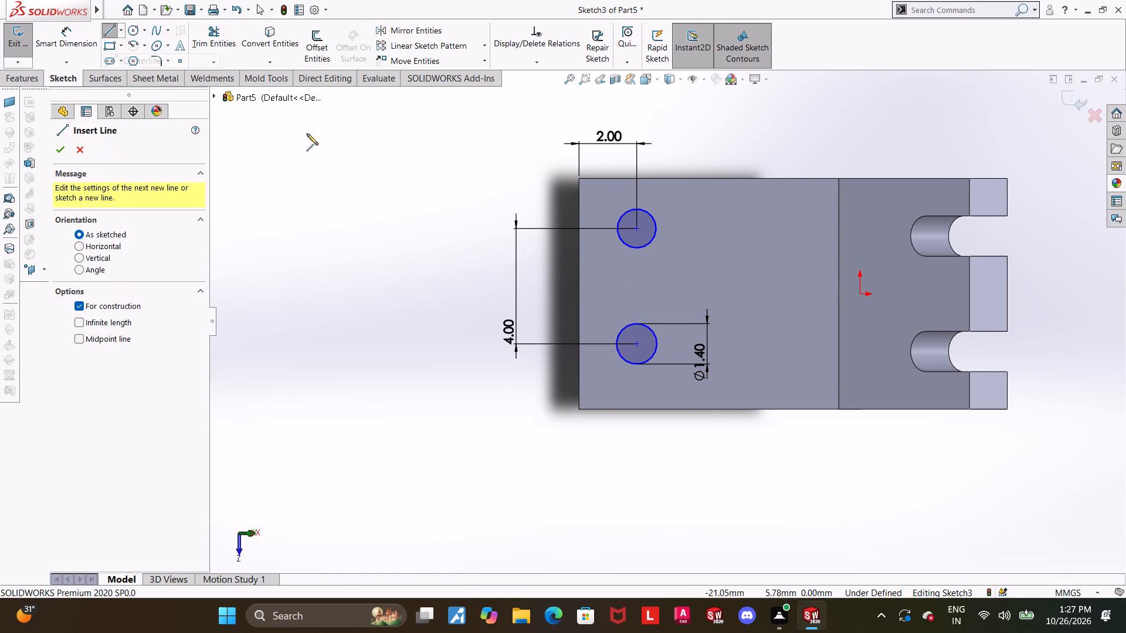
scroll(473, 144, up, 1)
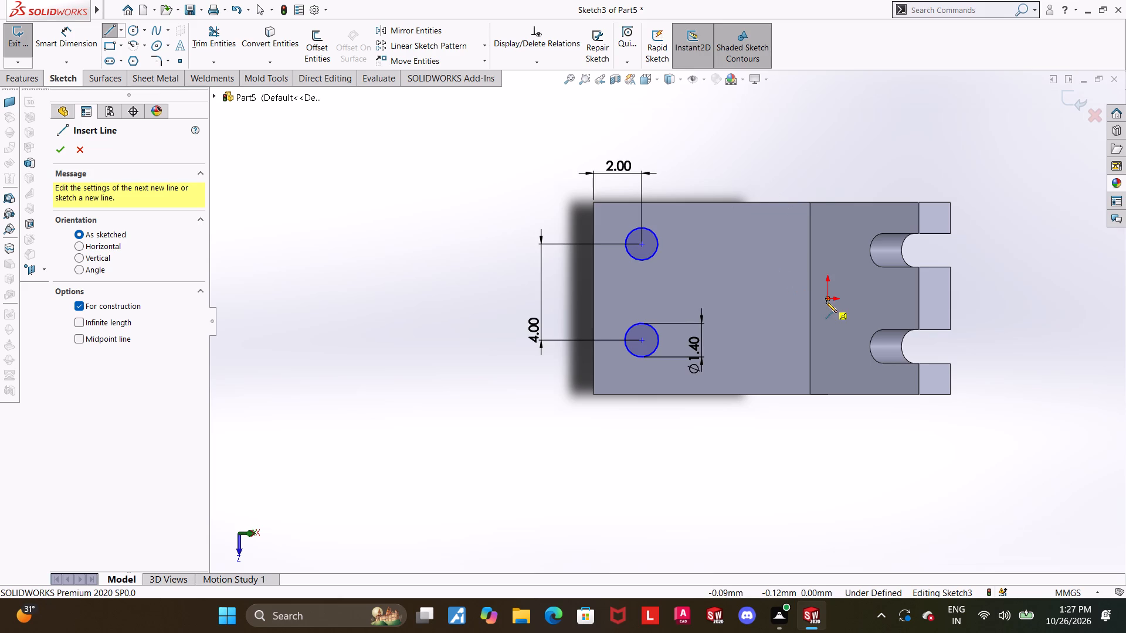
click(826, 301)
click(663, 298)
key(Escape)
key(Escape)
key(Escape)
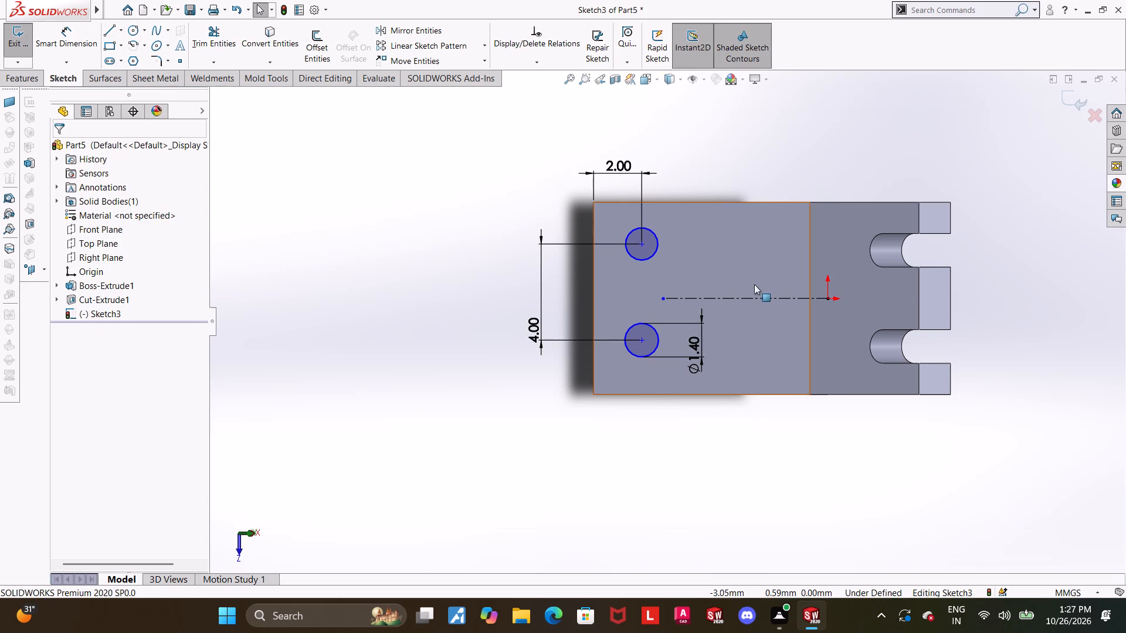
Make the two circle centres symmetric about the horizontal centerline.
scroll(773, 298, up, 1)
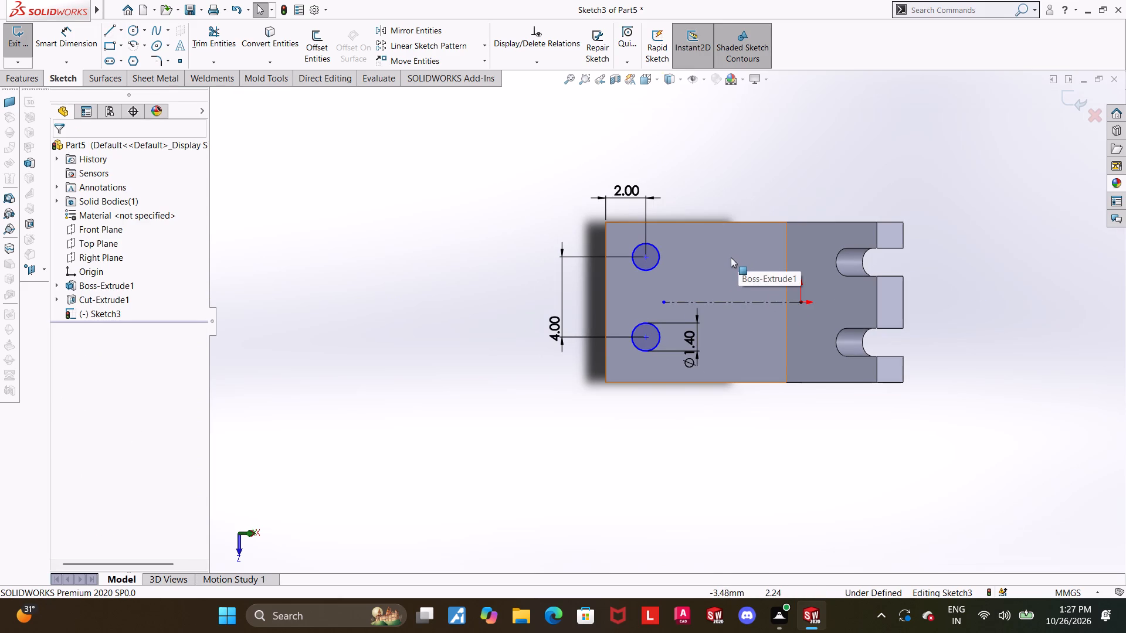
key(Escape)
scroll(850, 246, up, 1)
scroll(725, 396, down, 2)
key(Escape)
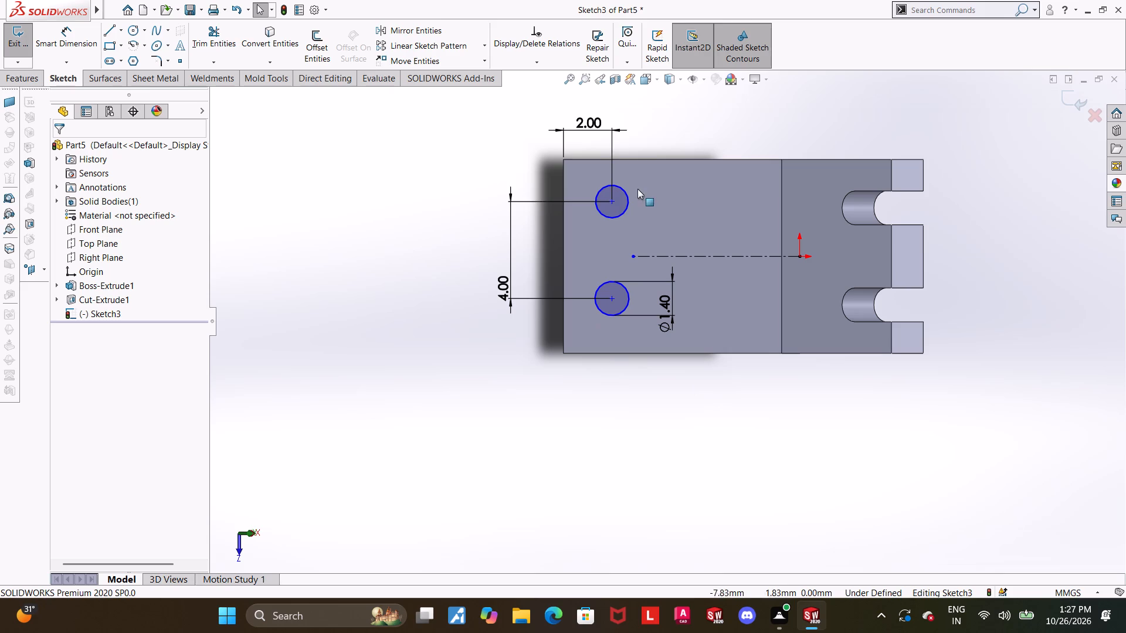
click(612, 202)
ctrl+click(611, 297)
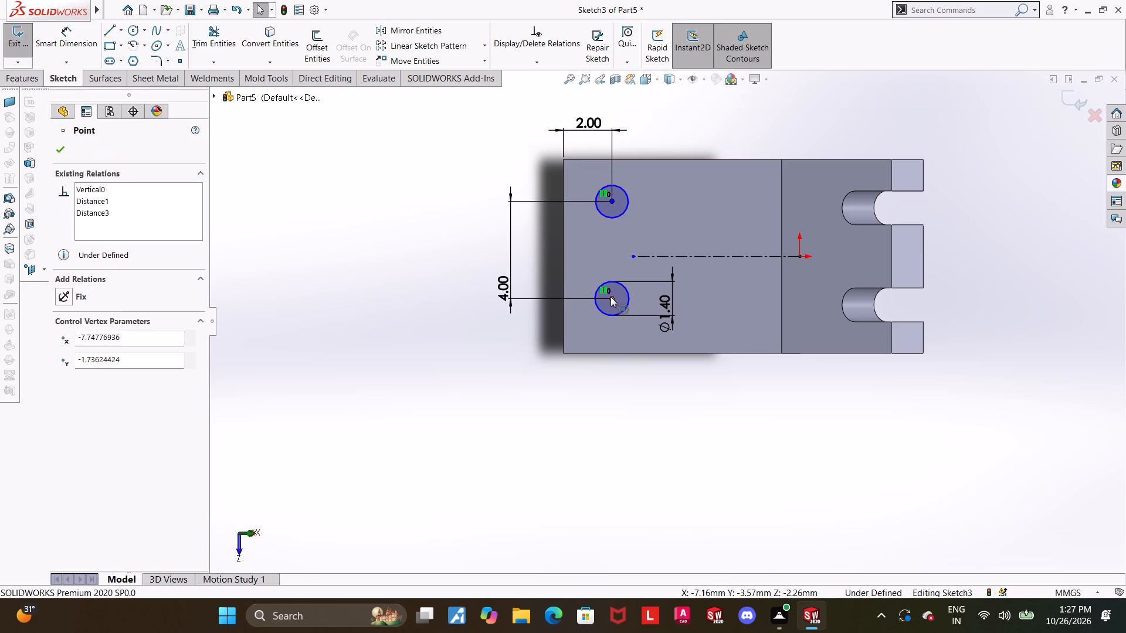
ctrl+click(653, 254)
click(69, 371)
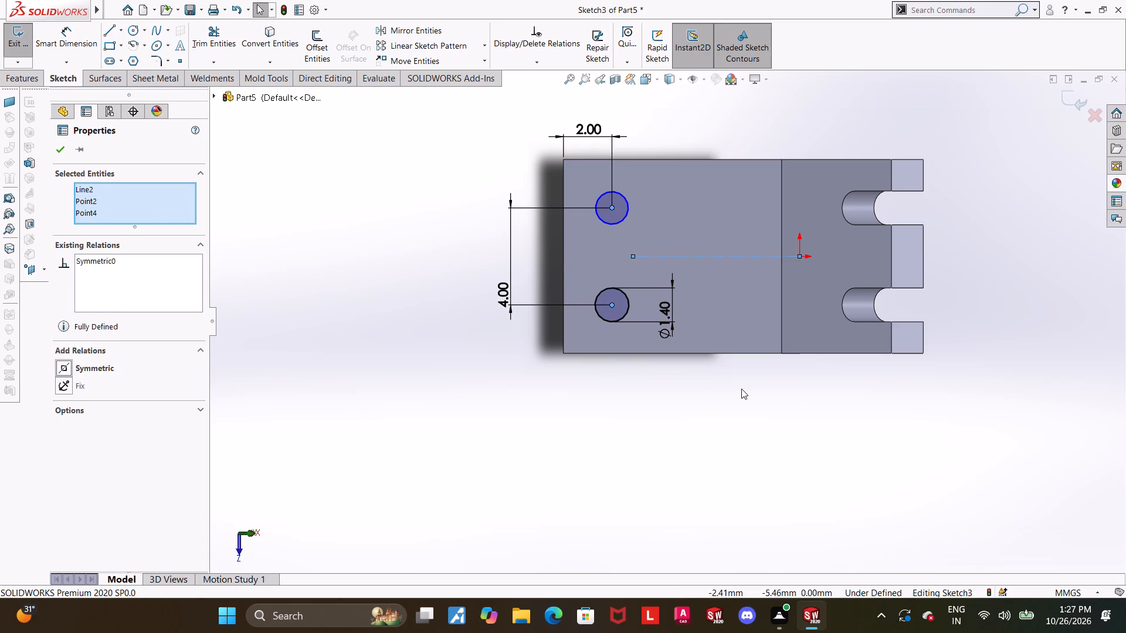
click(741, 389)
key(Escape)
scroll(696, 198, down, 1)
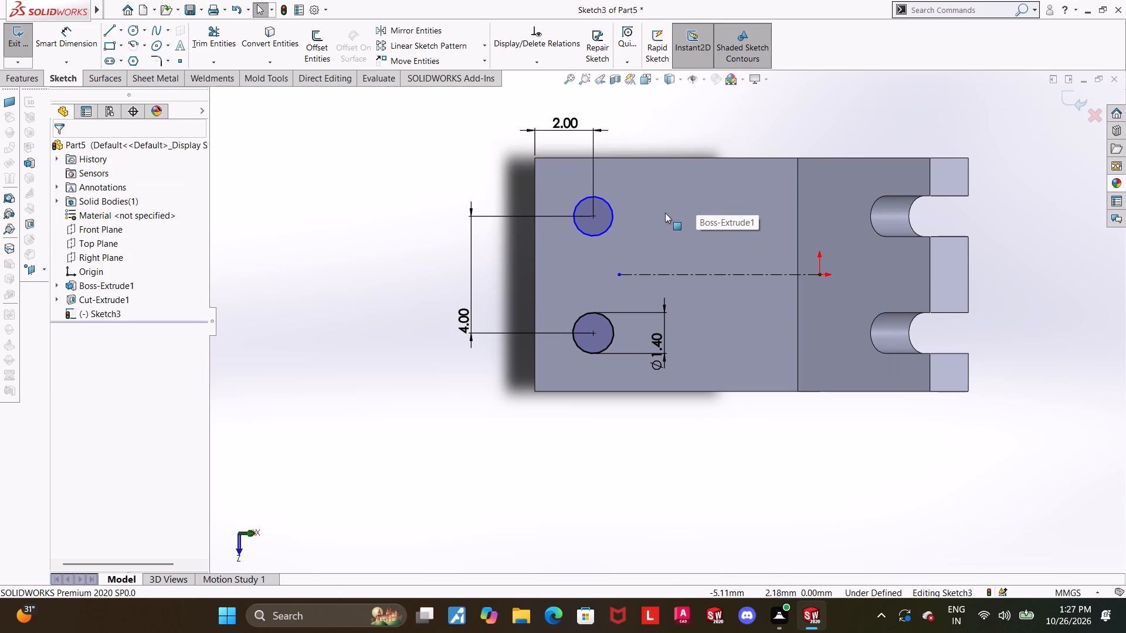
key(Escape)
Add an Equal relation between the two circles so both share the 1.4 mm diameter.
click(594, 216)
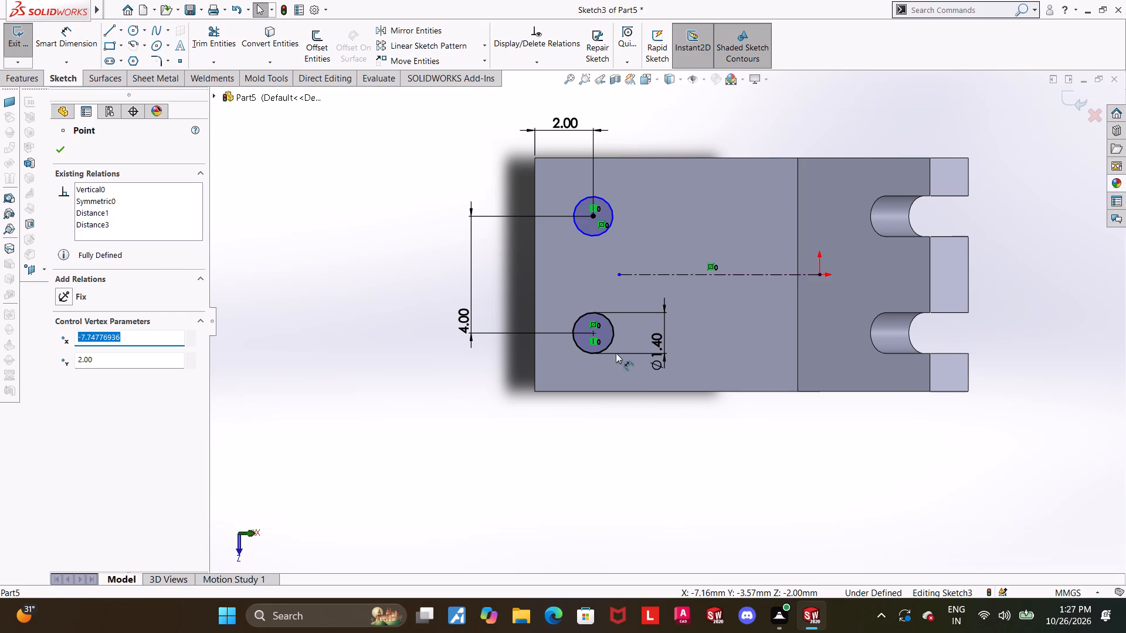
click(661, 417)
scroll(601, 319, up, 1)
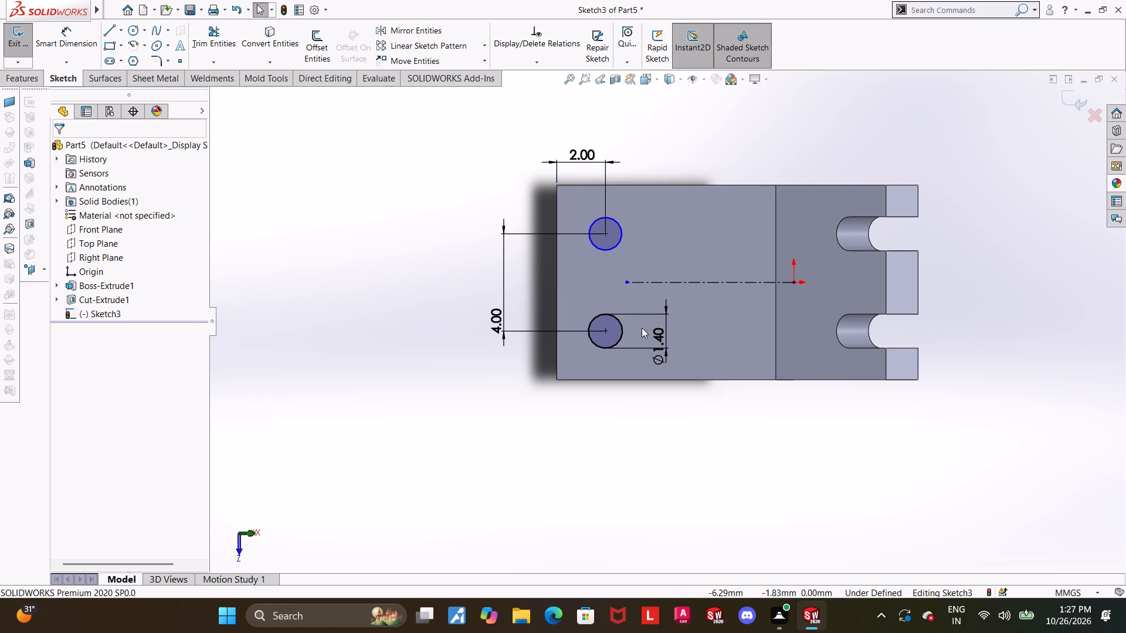
key(Escape)
scroll(657, 227, down, 3)
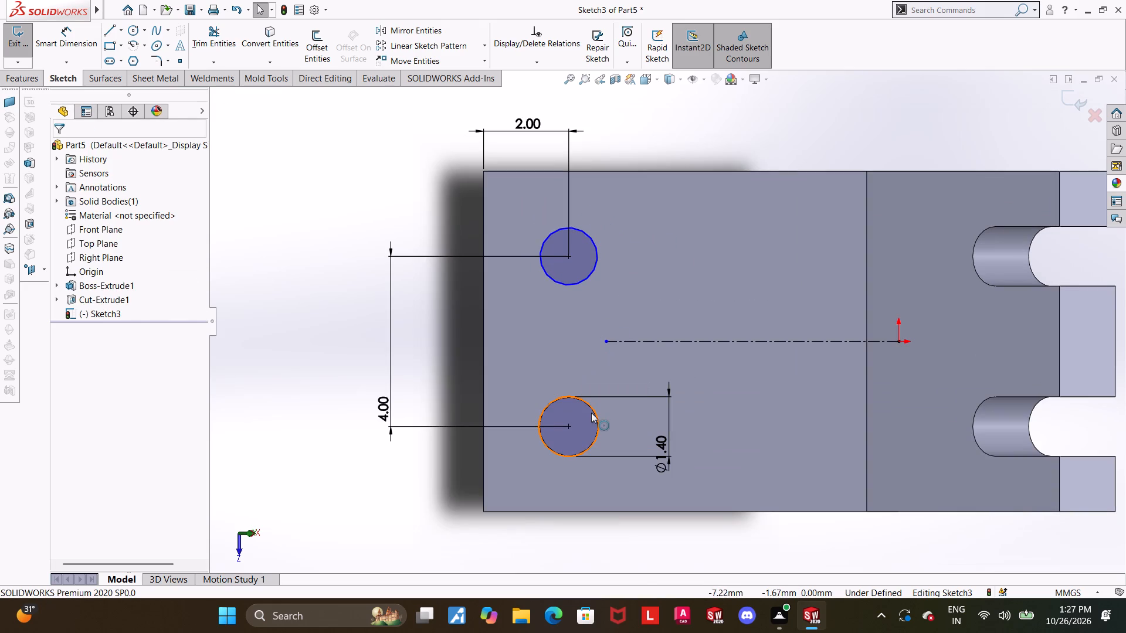
click(592, 411)
ctrl+click(593, 277)
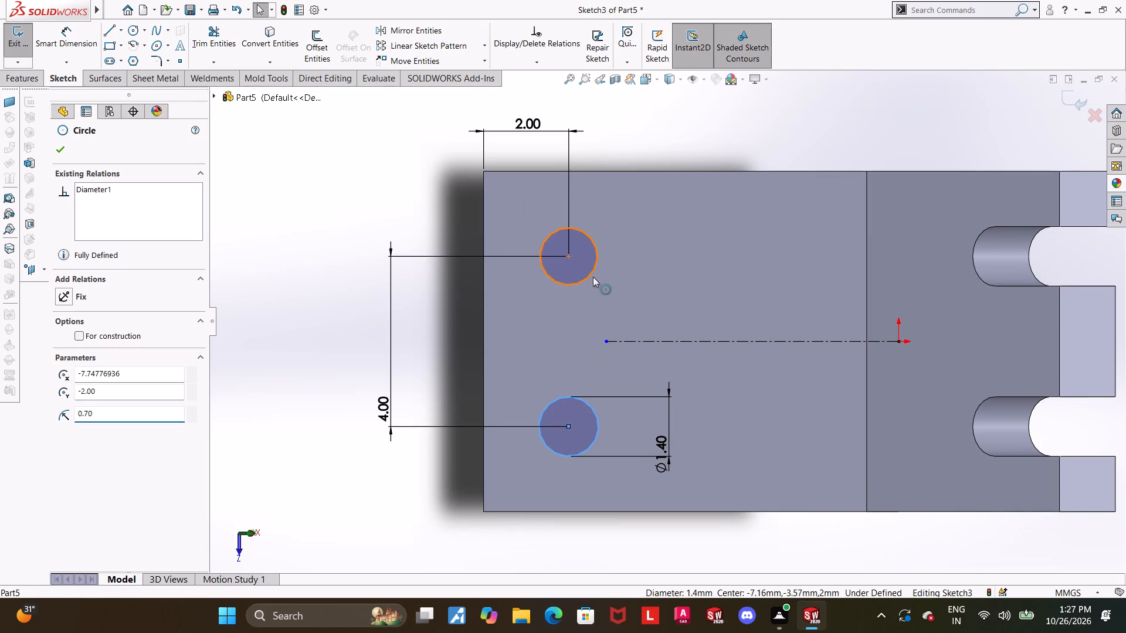
click(65, 408)
click(527, 471)
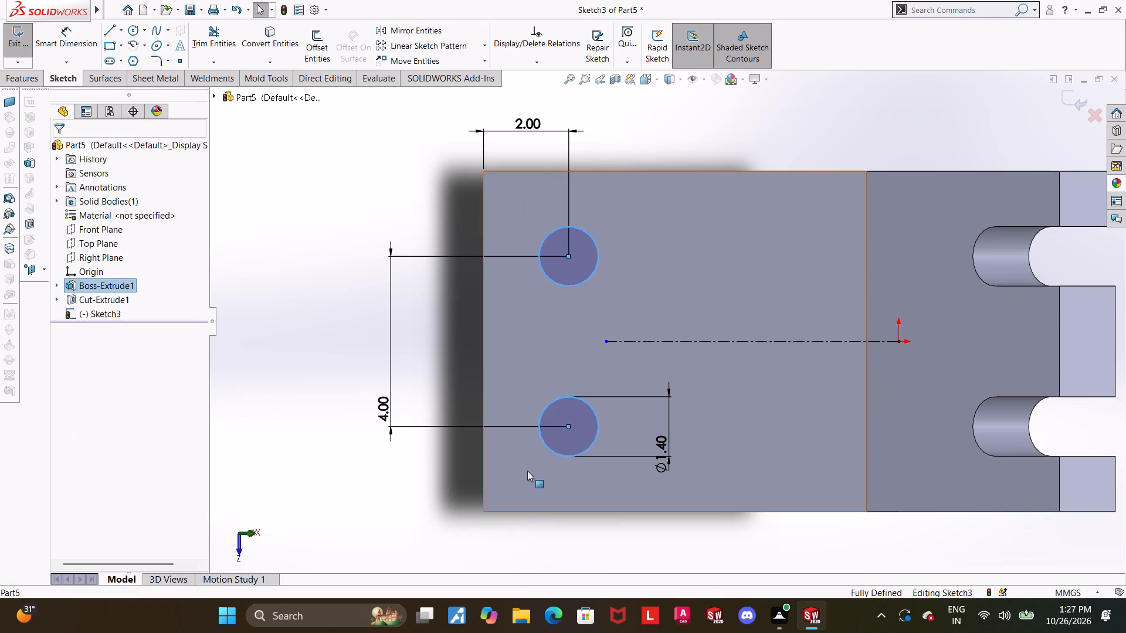
scroll(807, 477, up, 3)
click(904, 479)
scroll(789, 409, down, 1)
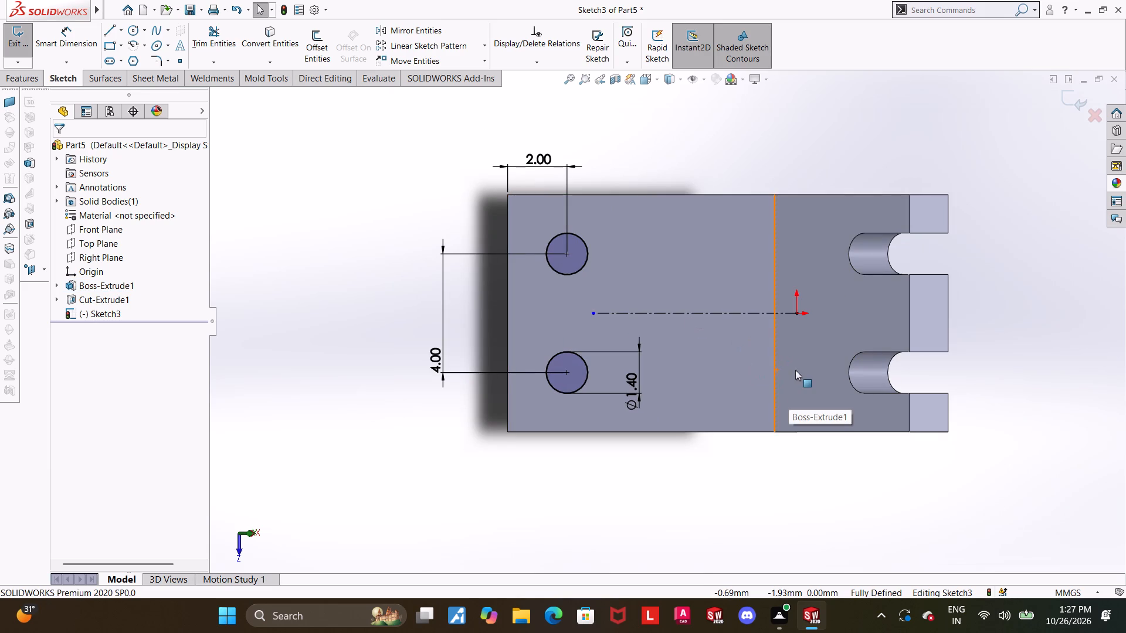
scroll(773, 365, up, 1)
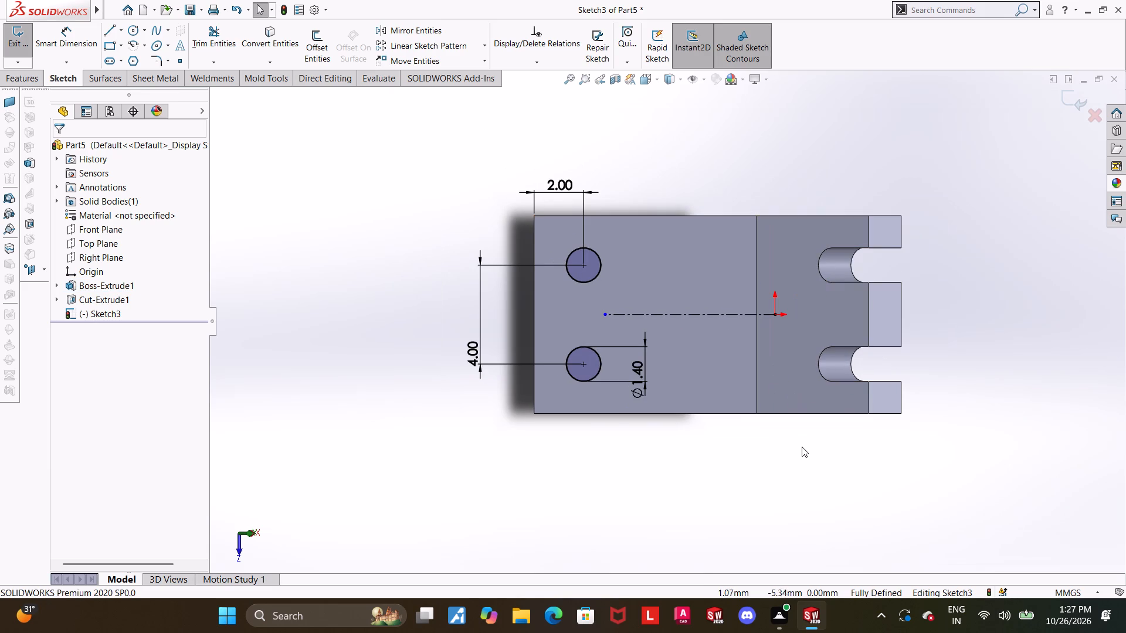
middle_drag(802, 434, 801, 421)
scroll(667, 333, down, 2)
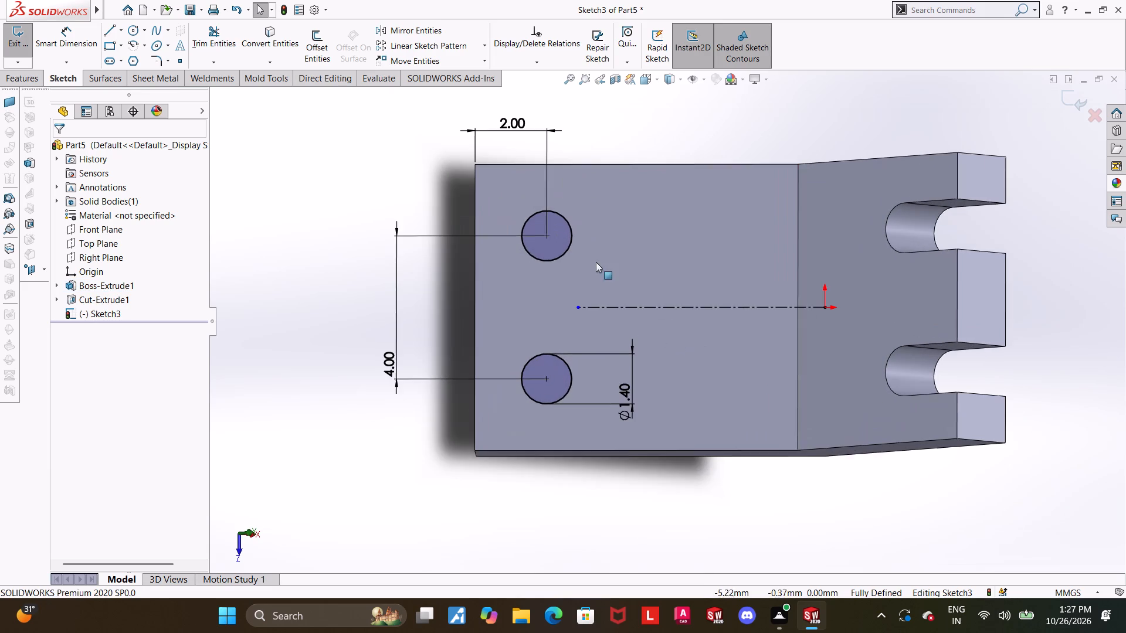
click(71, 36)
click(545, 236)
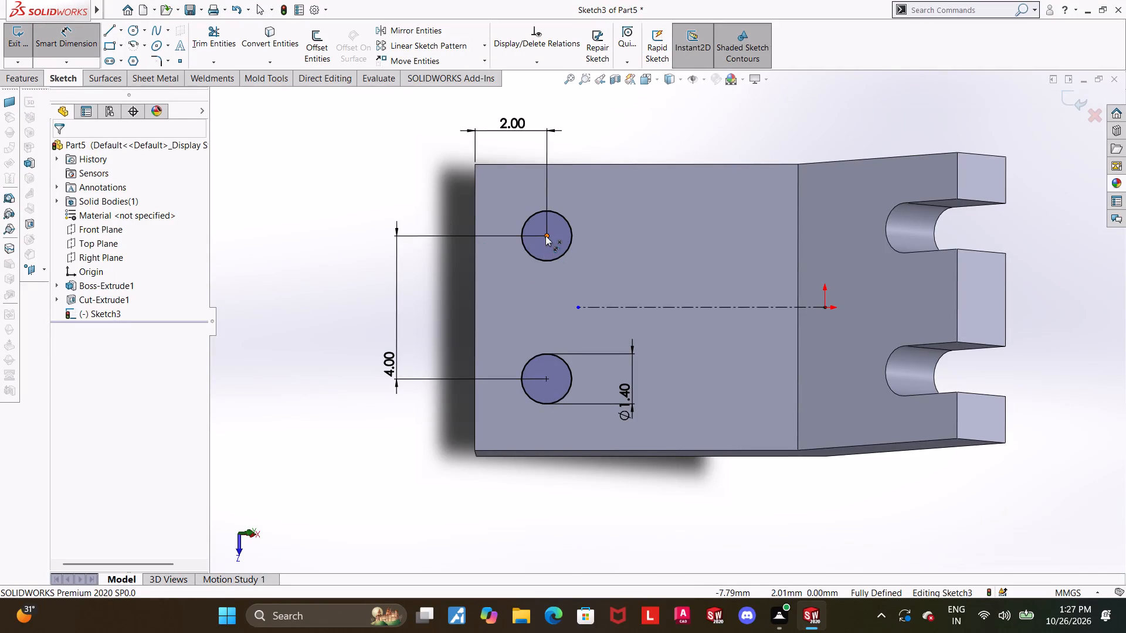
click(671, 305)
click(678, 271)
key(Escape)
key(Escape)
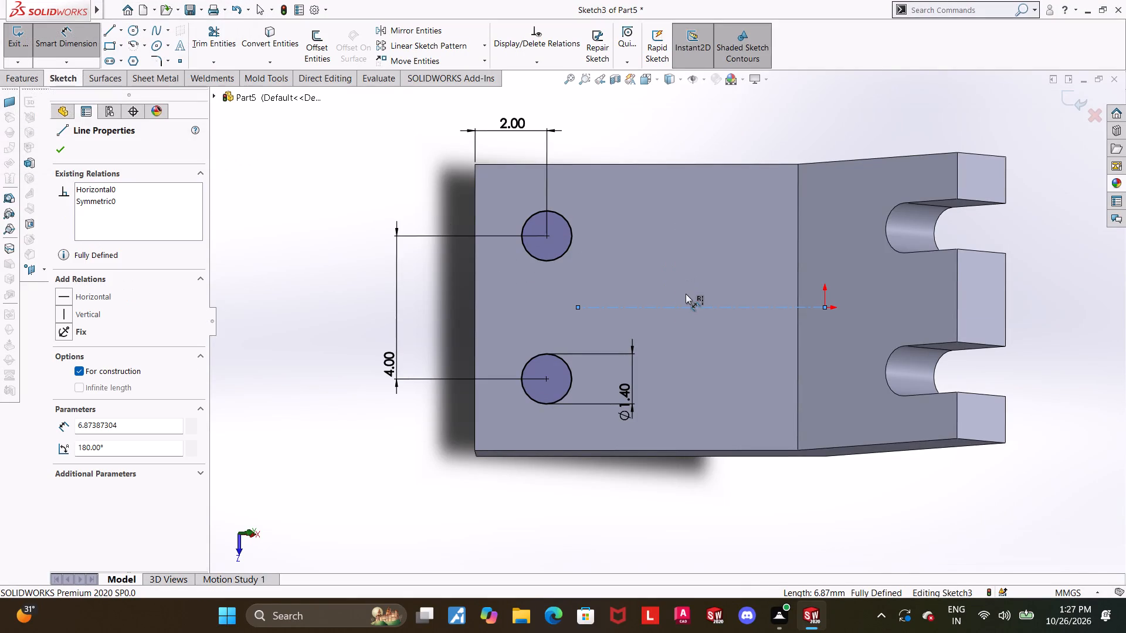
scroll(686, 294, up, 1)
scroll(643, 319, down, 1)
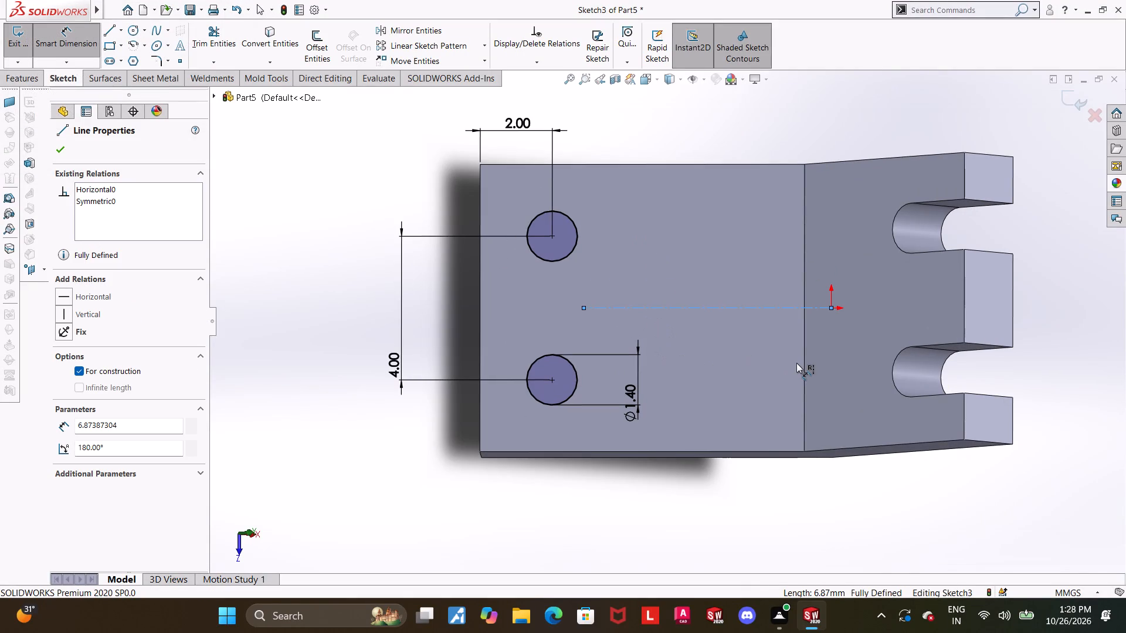
Close the hole sketch and cut the two 1.4 mm circles through the sloping arm with a Through All Extruded Cut.
middle_drag(796, 363, 795, 336)
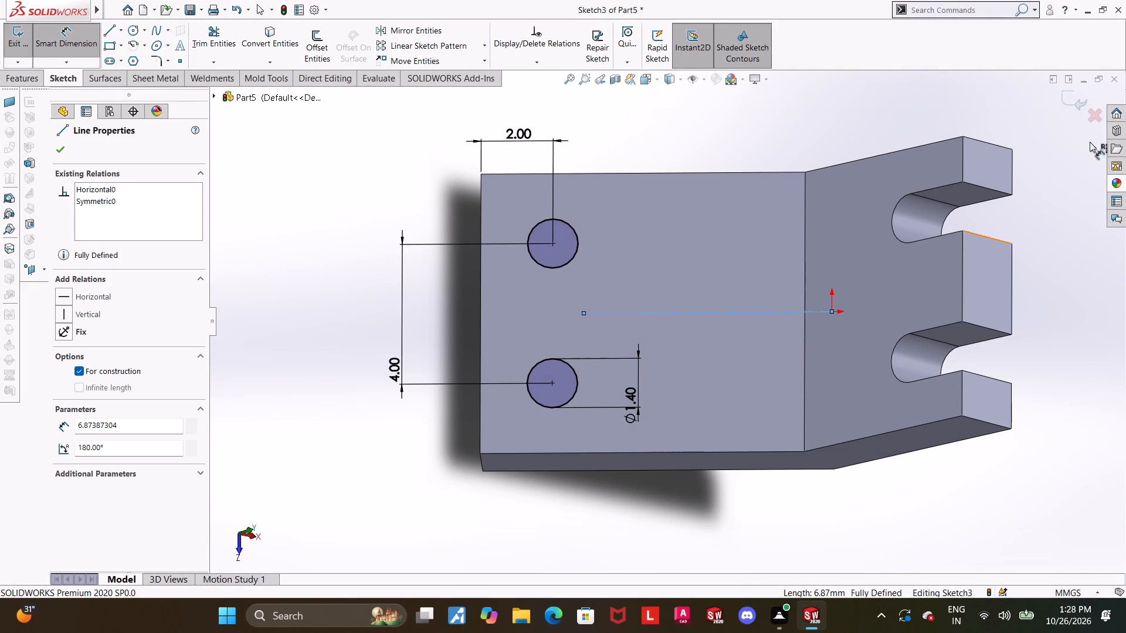
click(1077, 103)
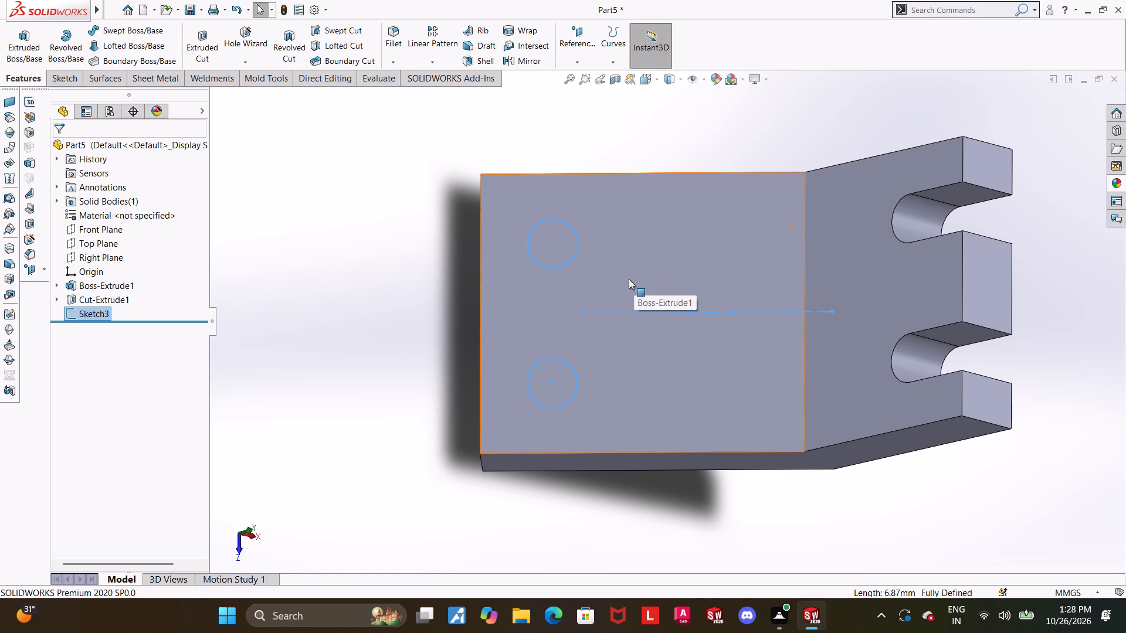
middle_drag(625, 276, 609, 253)
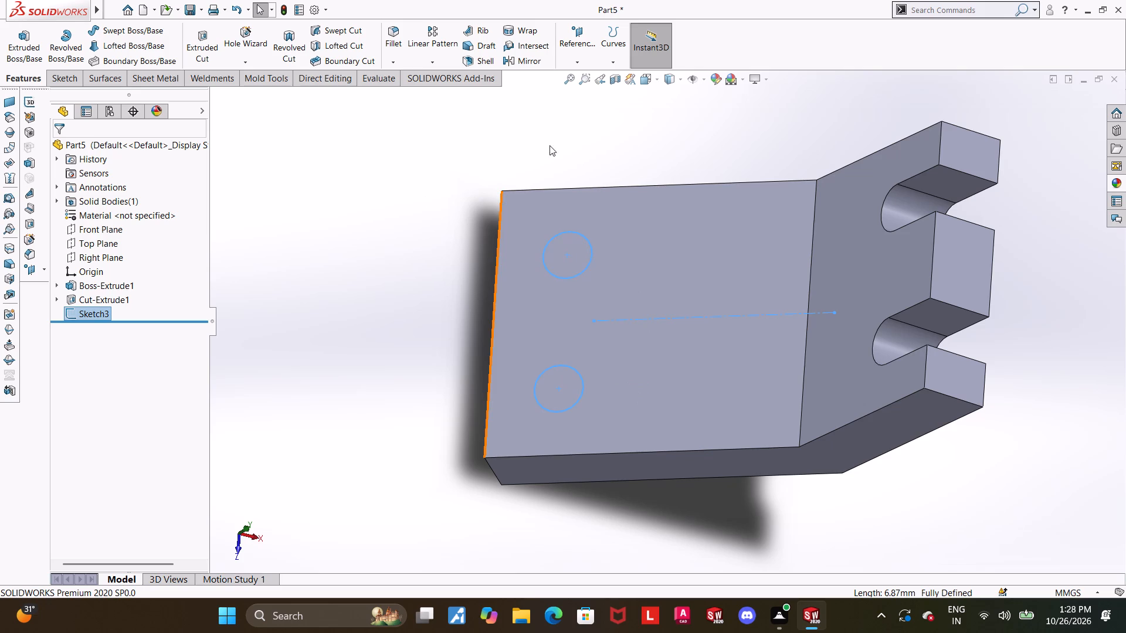
click(208, 39)
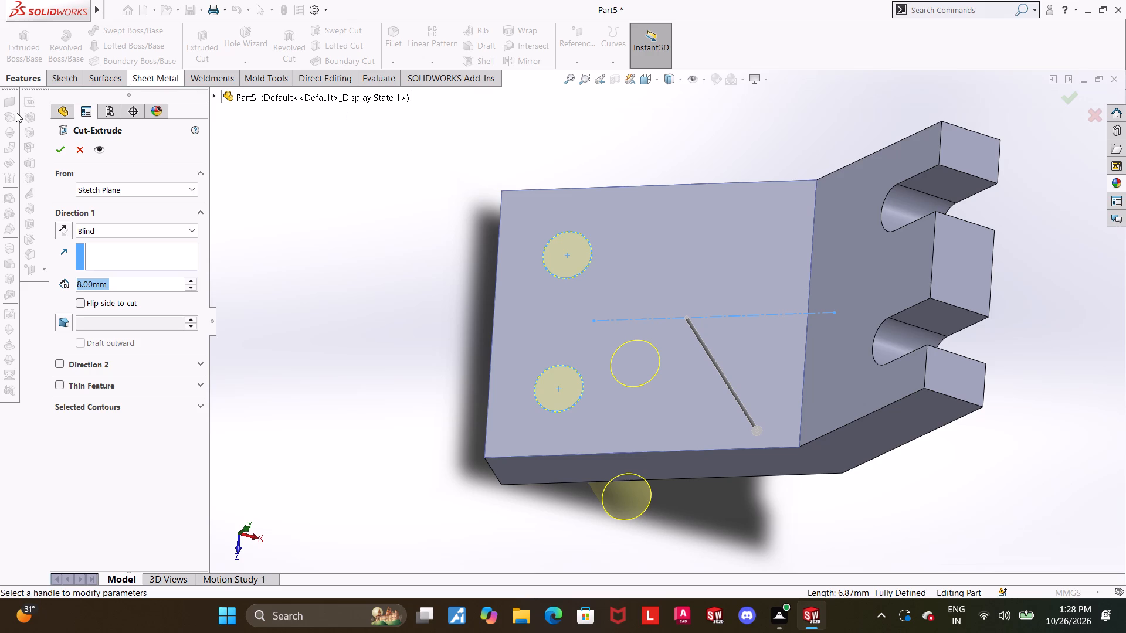
click(111, 229)
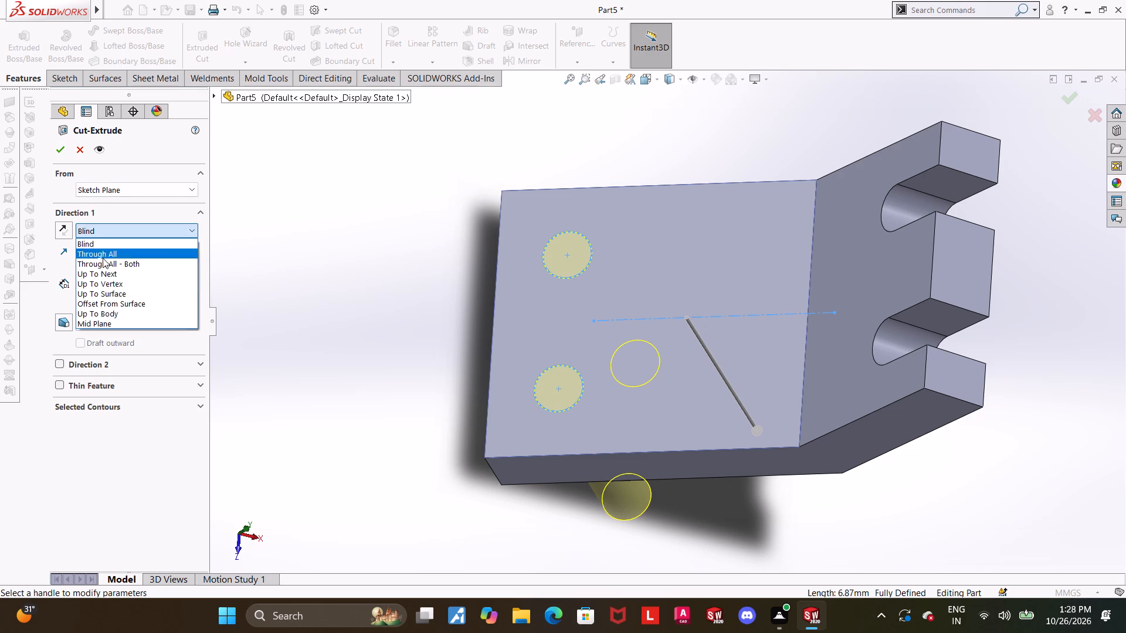
click(104, 253)
click(63, 149)
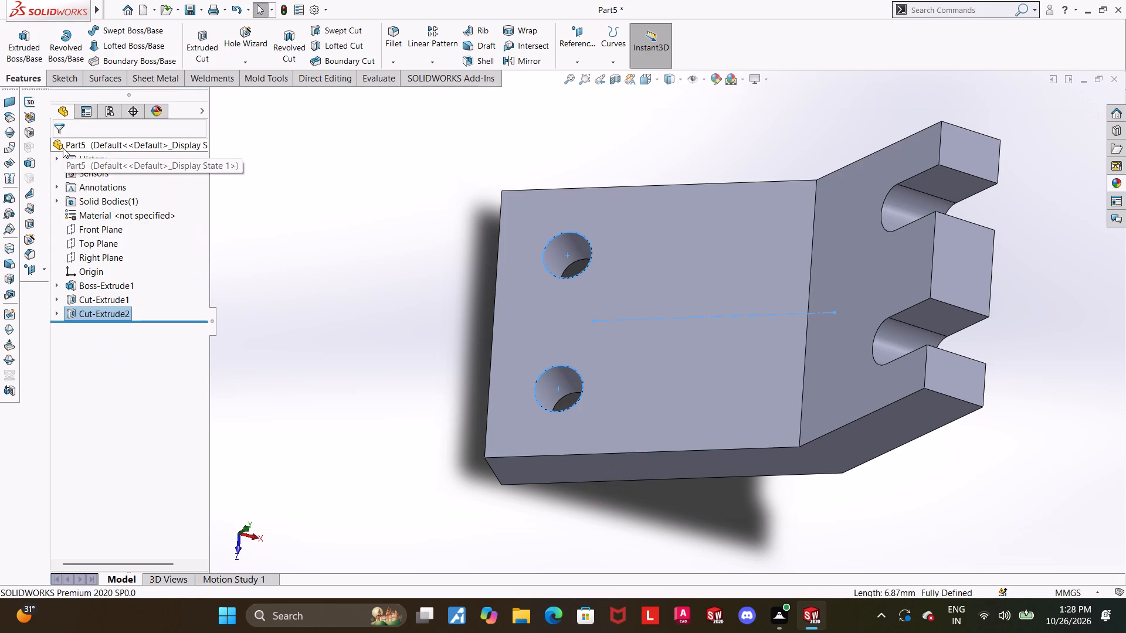
Examine the part's slots, holes and bend from several angles, including an isometric view.
scroll(226, 104, up, 2)
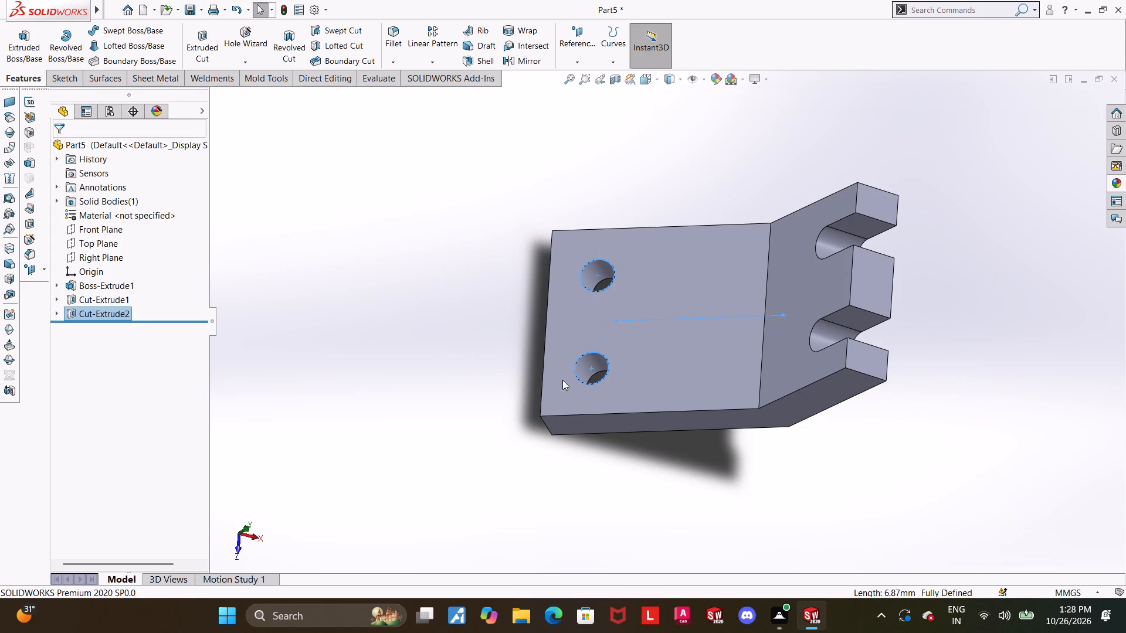
drag(637, 448, 646, 461)
middle_drag(676, 465, 764, 360)
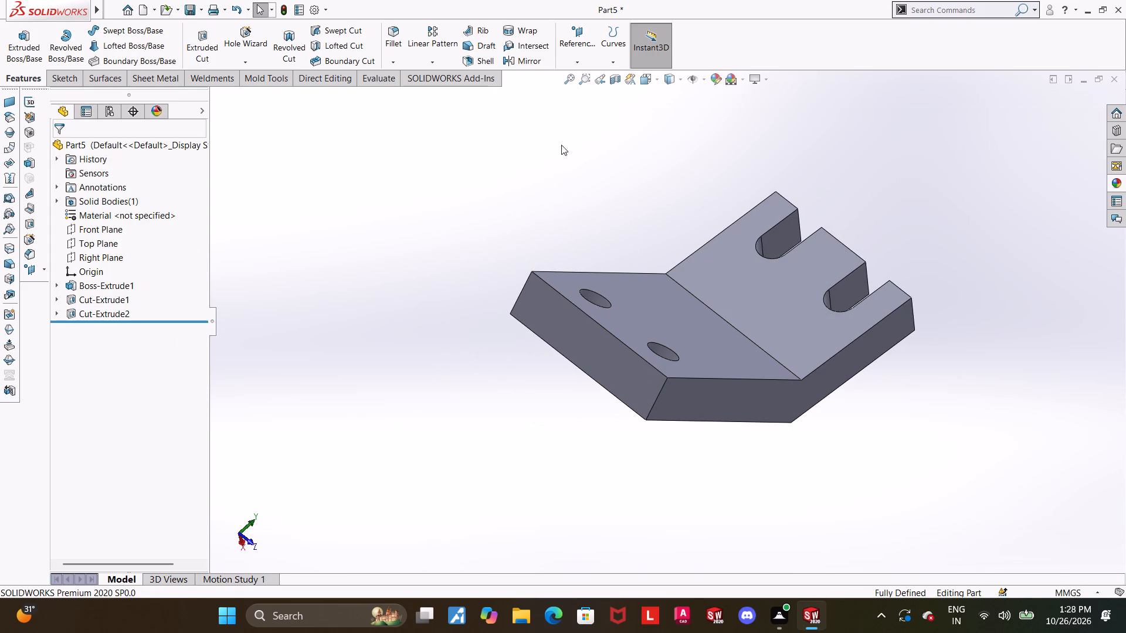
click(646, 74)
click(513, 442)
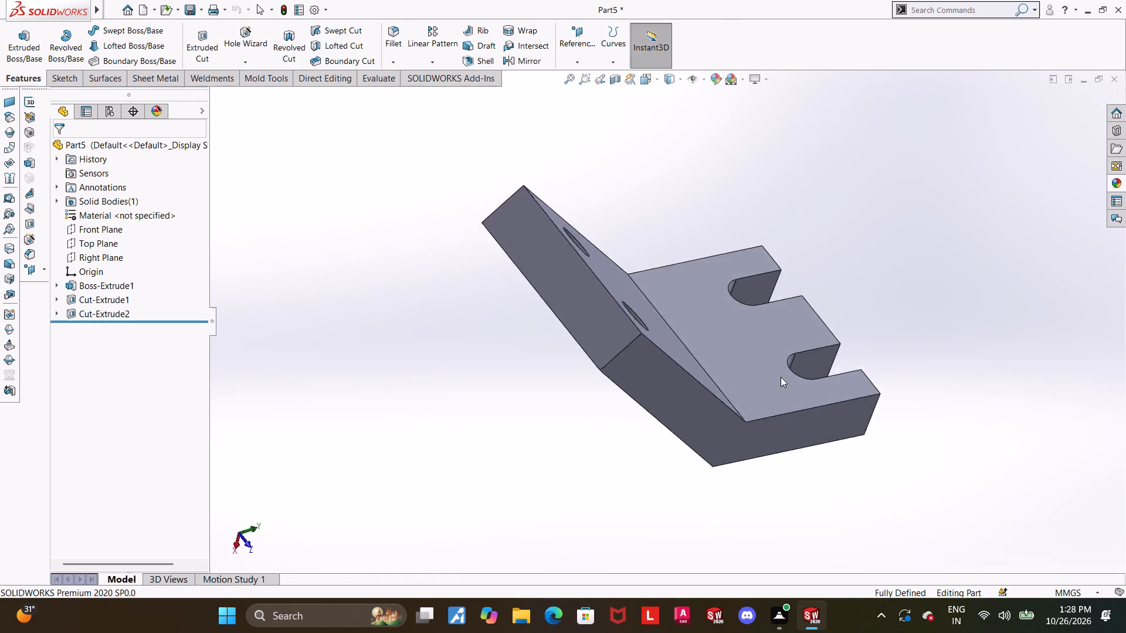
middle_drag(708, 280, 697, 482)
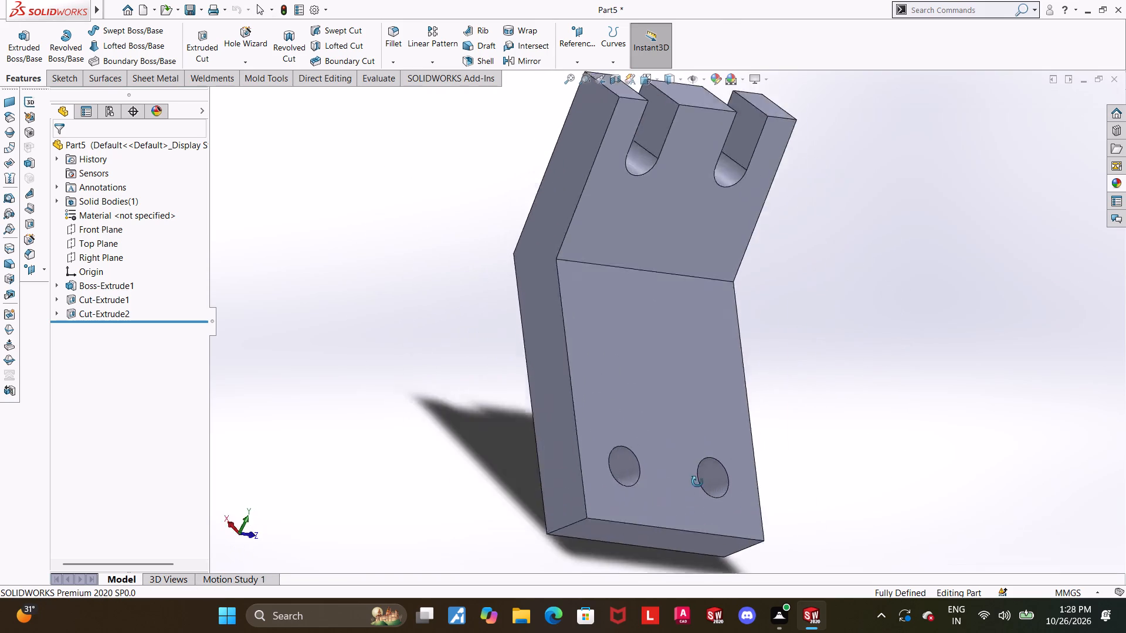
middle_drag(697, 482, 581, 387)
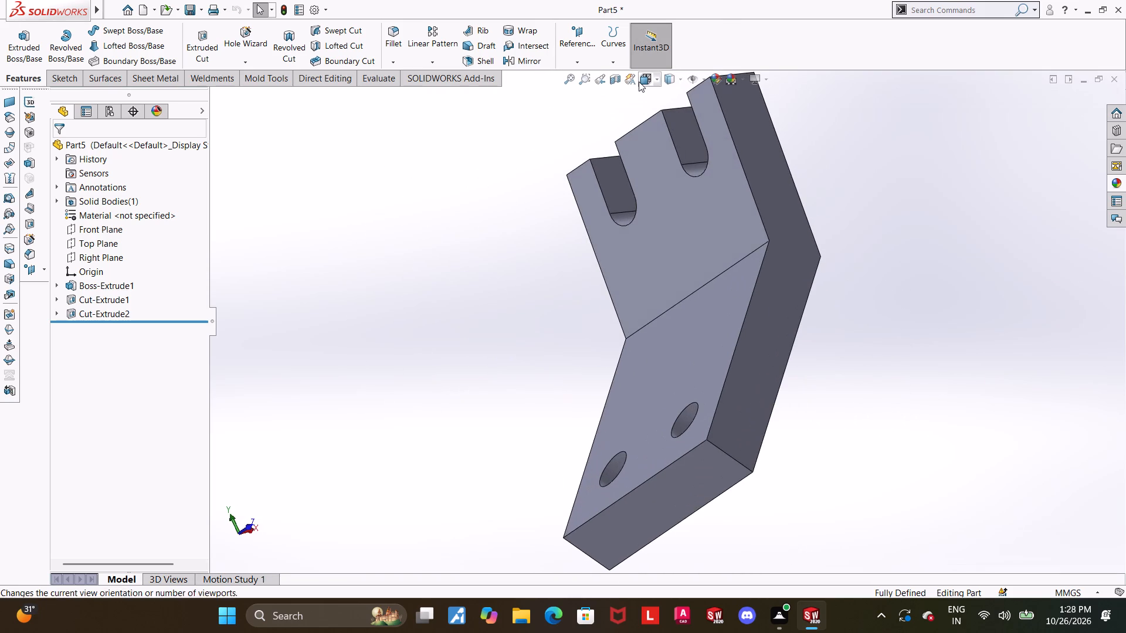
click(639, 81)
click(491, 287)
click(805, 369)
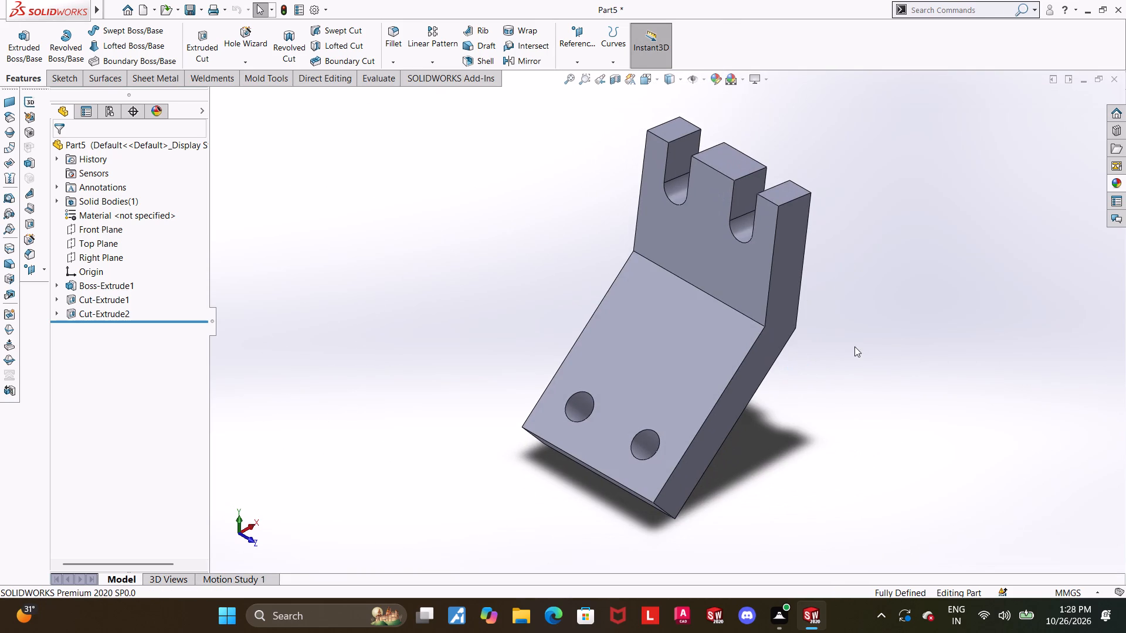
scroll(832, 352, down, 1)
scroll(781, 299, down, 1)
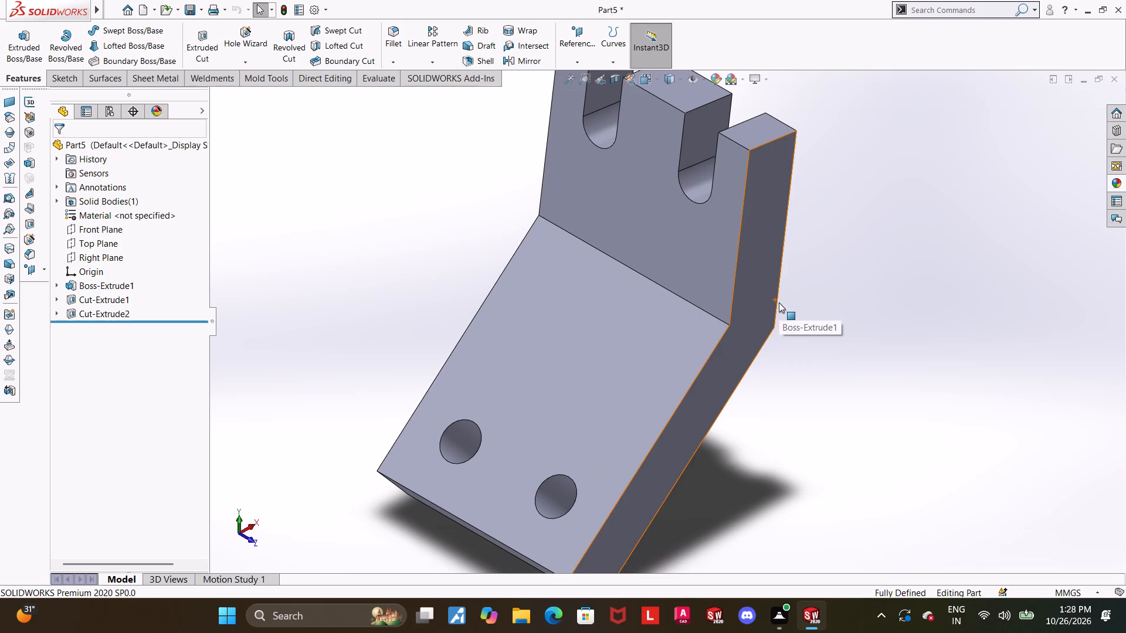
scroll(667, 241, down, 1)
scroll(664, 246, up, 1)
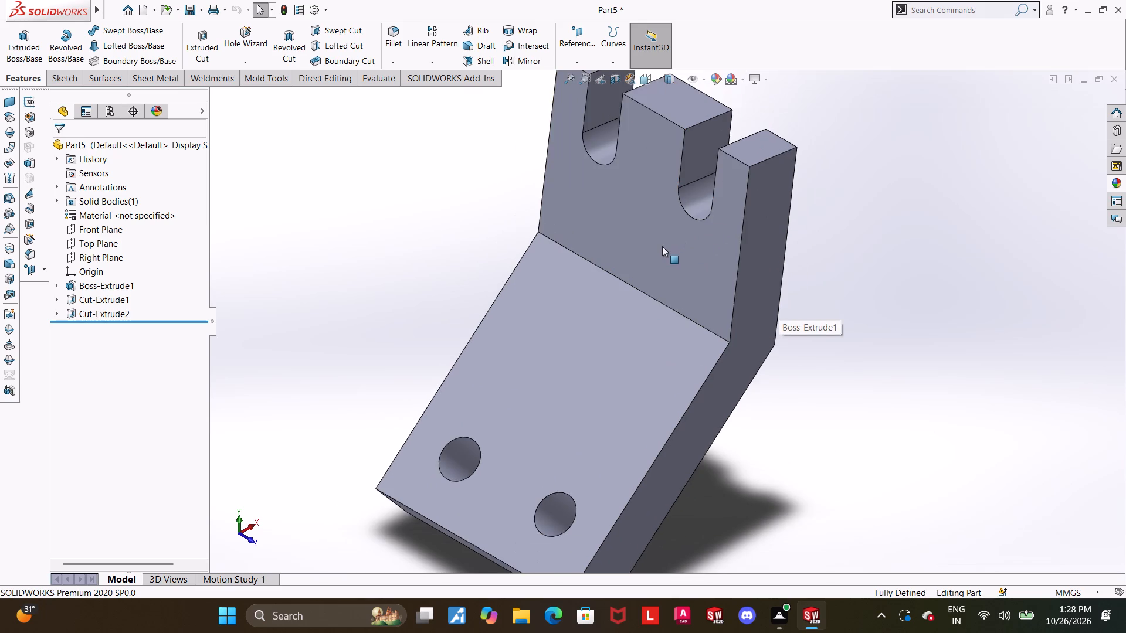
middle_drag(650, 236, 615, 215)
scroll(618, 220, up, 3)
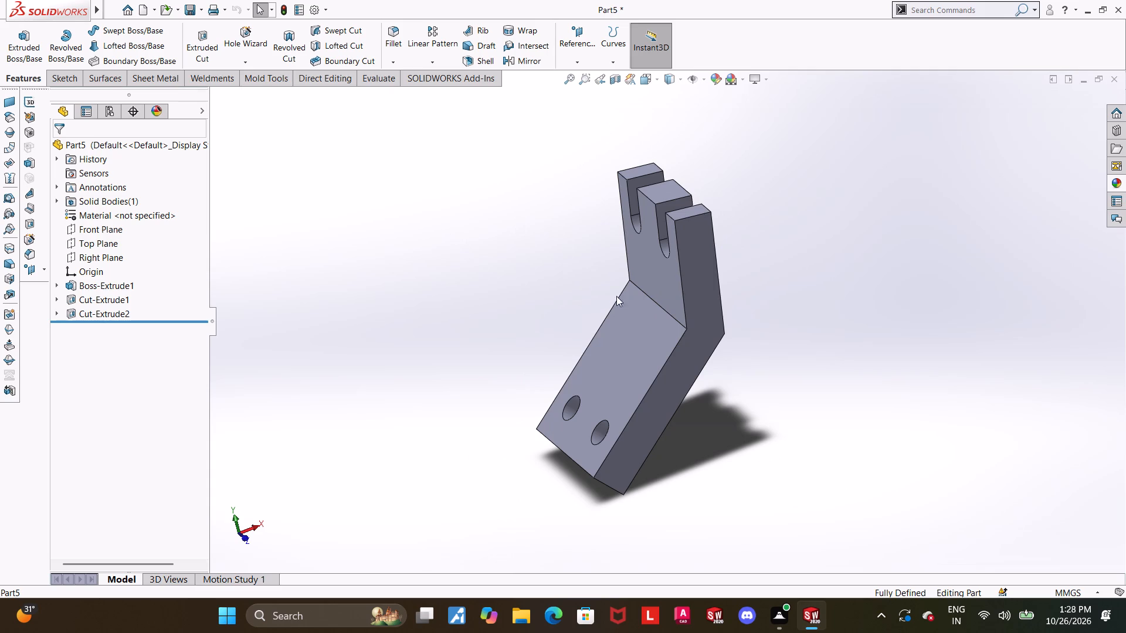
scroll(752, 309, up, 1)
scroll(901, 331, down, 2)
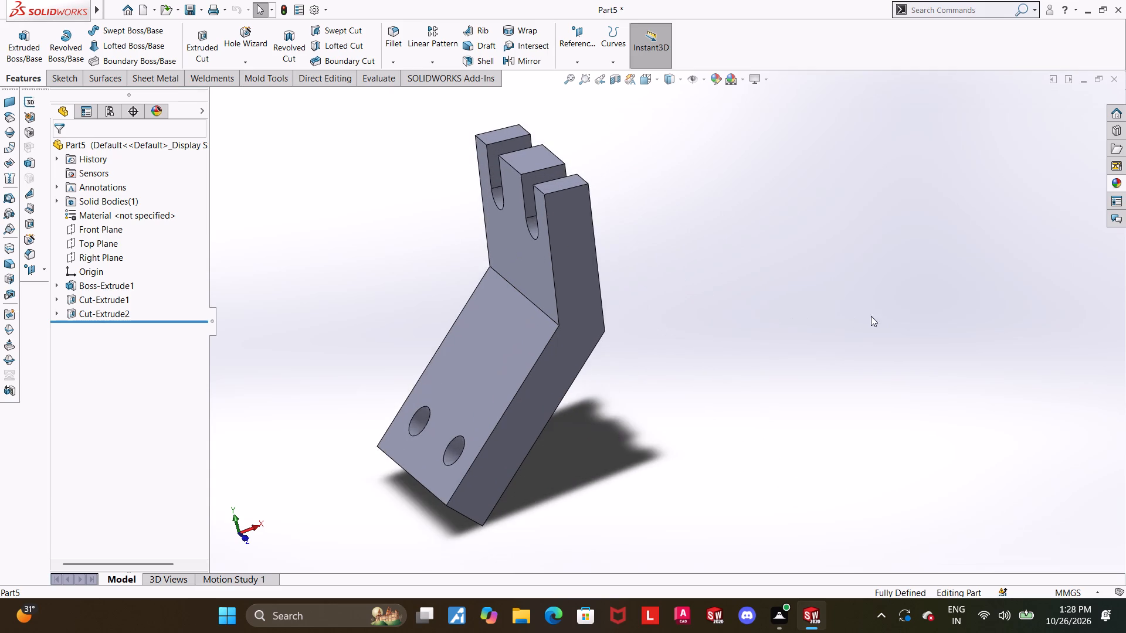
scroll(769, 283, up, 2)
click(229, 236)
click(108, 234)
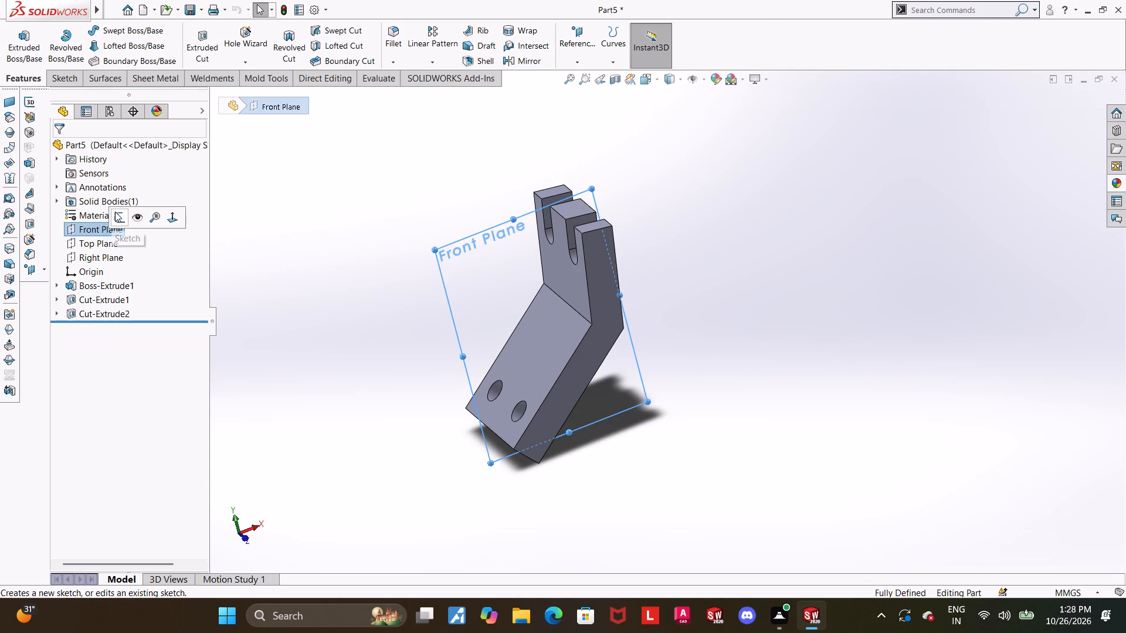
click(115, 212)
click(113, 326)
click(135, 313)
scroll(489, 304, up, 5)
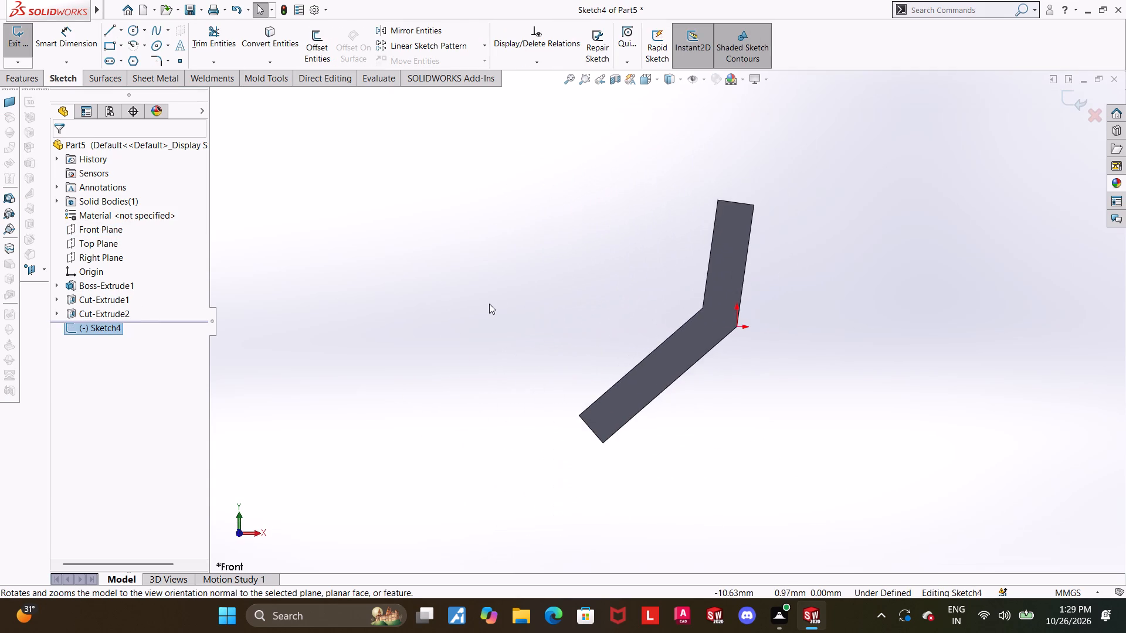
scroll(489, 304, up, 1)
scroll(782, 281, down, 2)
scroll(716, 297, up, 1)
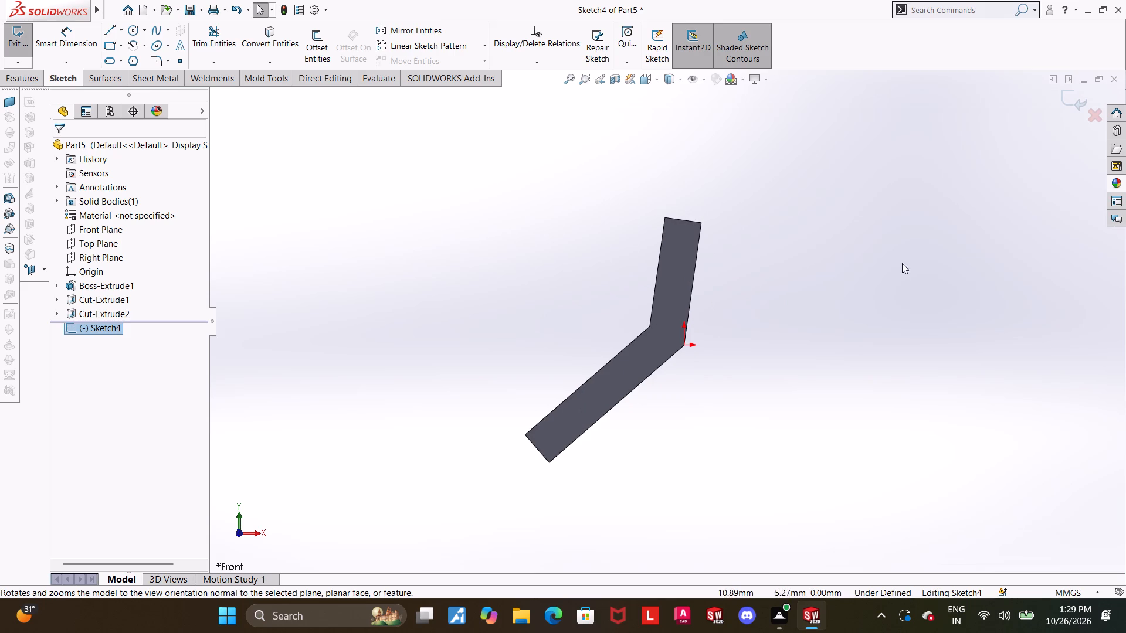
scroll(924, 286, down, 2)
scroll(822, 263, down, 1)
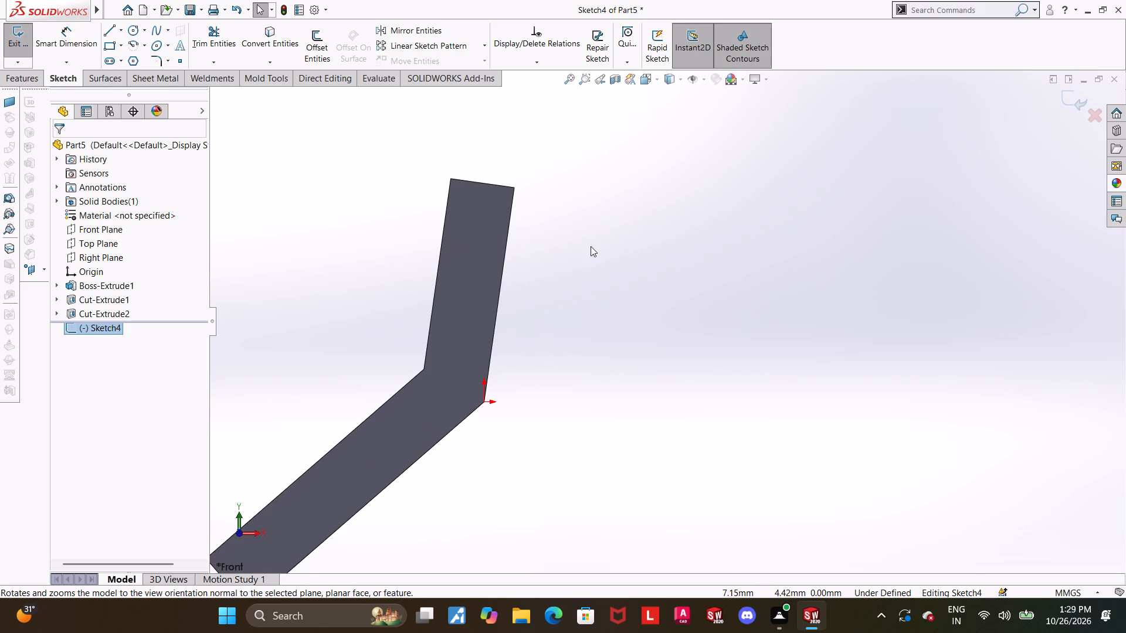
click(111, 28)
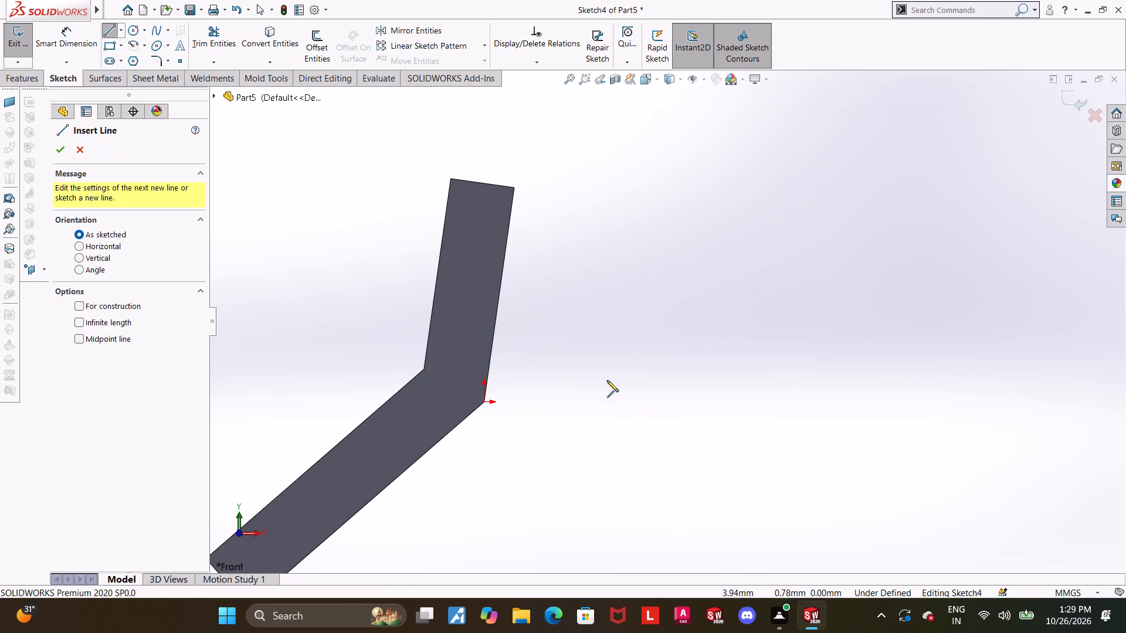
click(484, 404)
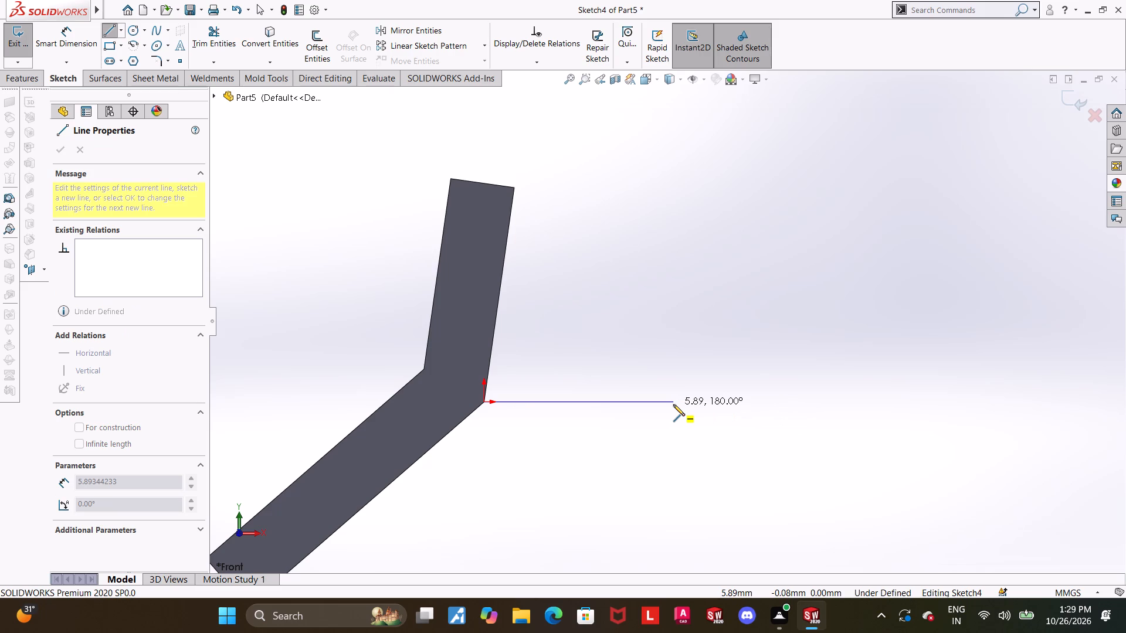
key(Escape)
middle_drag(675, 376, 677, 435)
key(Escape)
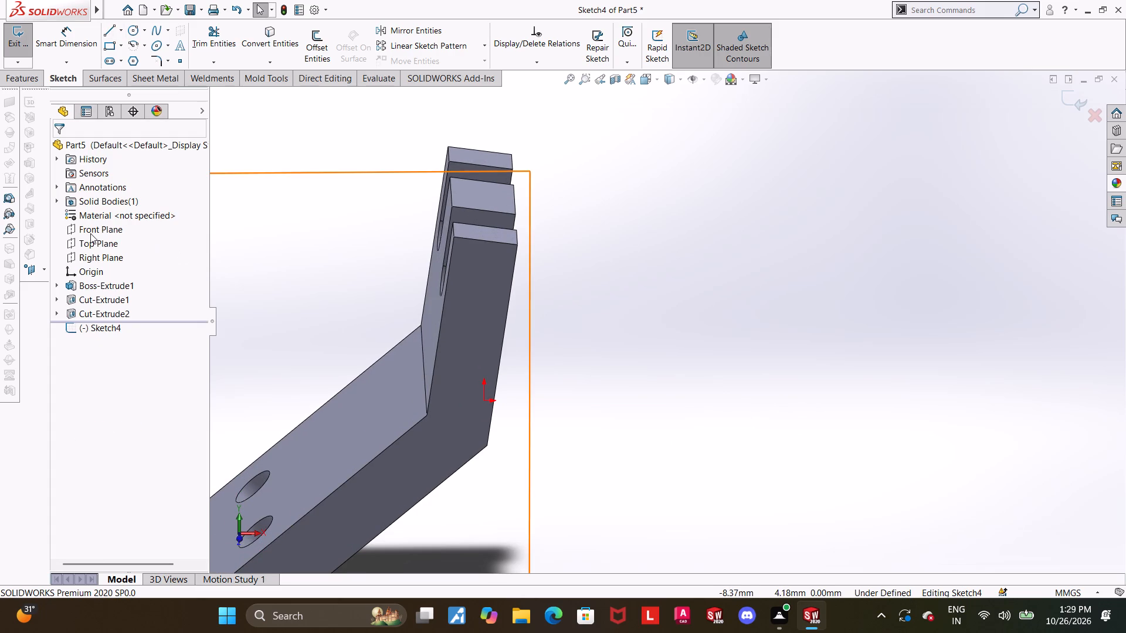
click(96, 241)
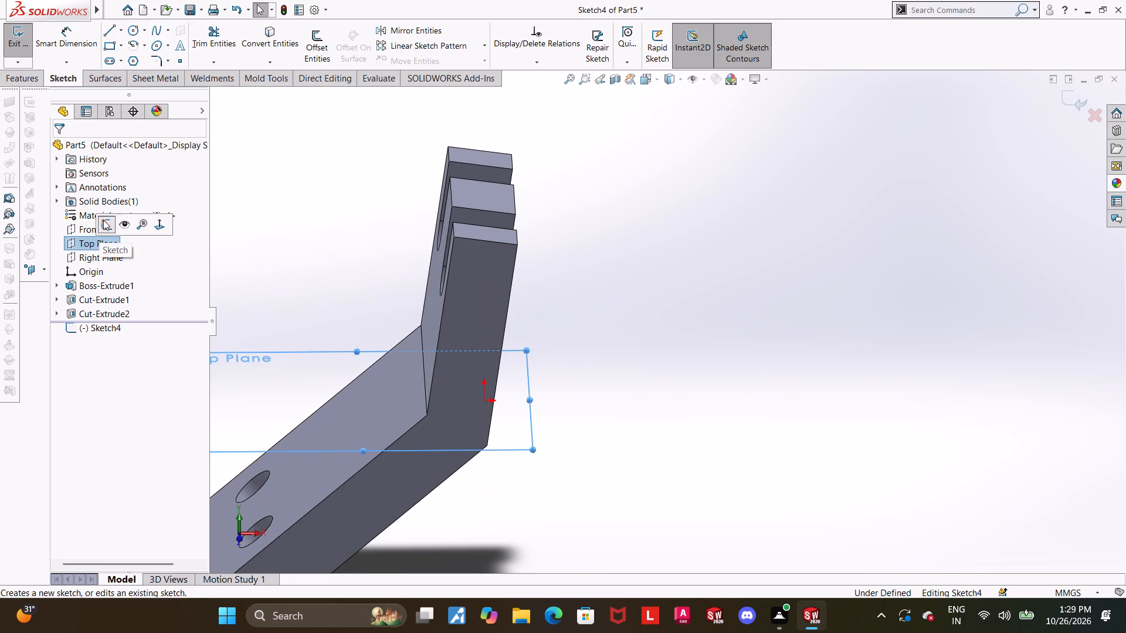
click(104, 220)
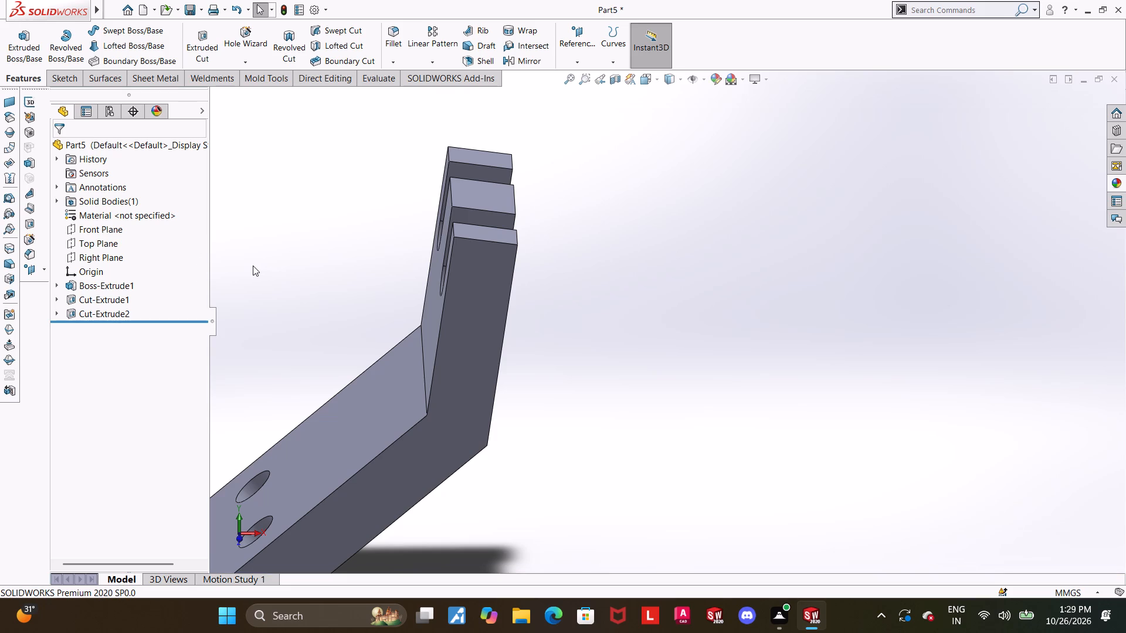
Start a sketch on the Top Plane and draw a circle about 8.56 mm in diameter, centred level with the origin about 4.94 mm beyond it.
scroll(384, 321, up, 2)
click(110, 242)
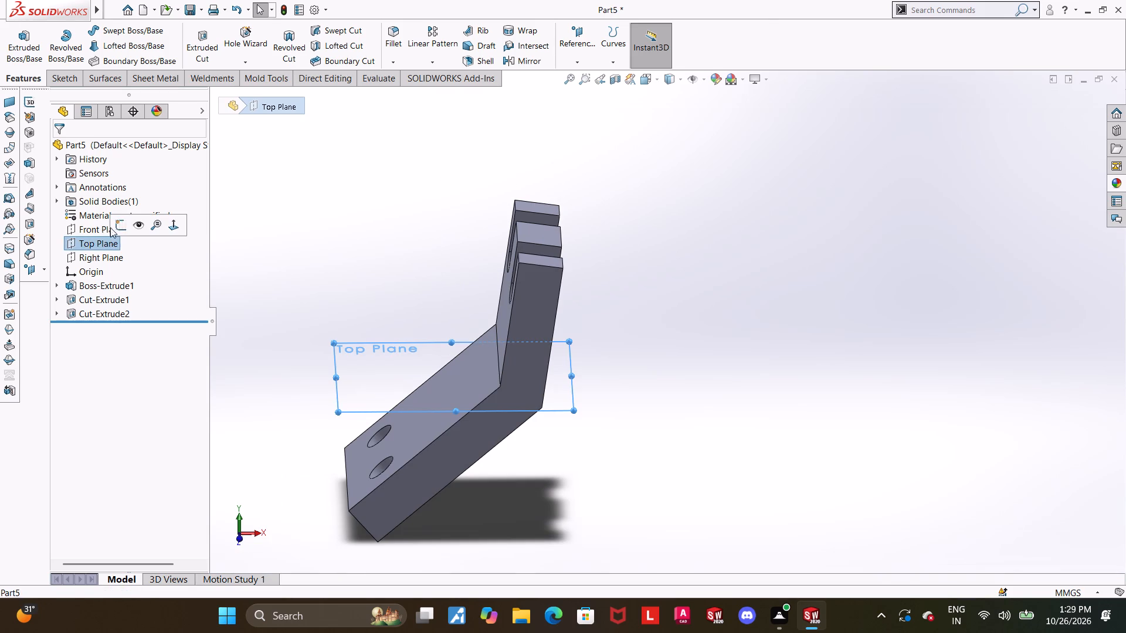
click(121, 223)
click(114, 331)
click(142, 317)
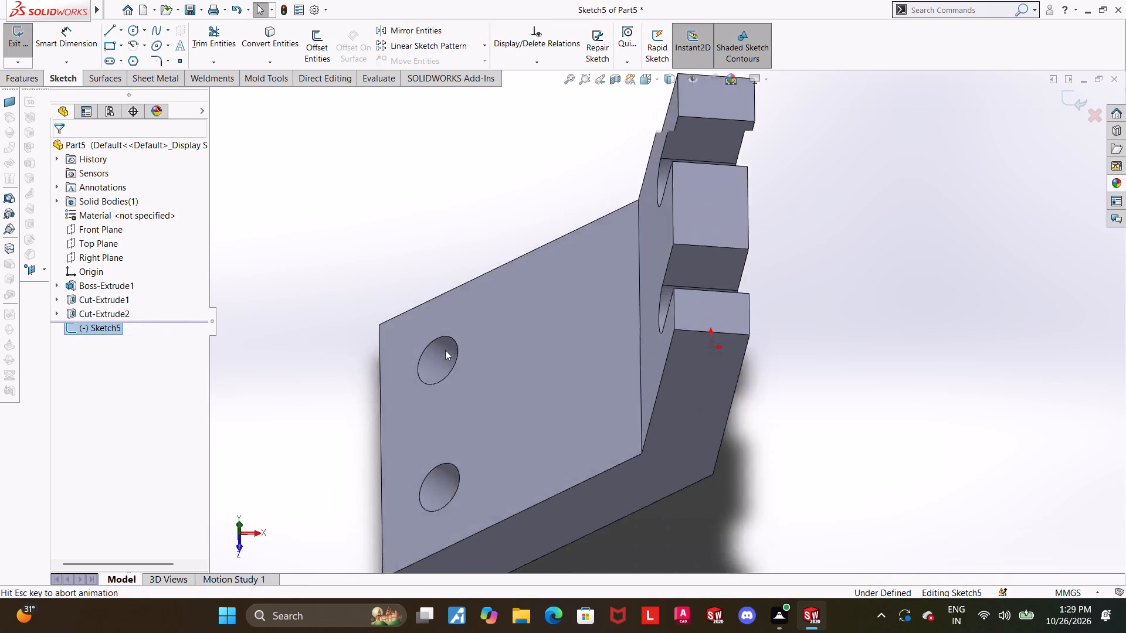
scroll(469, 342, up, 3)
scroll(684, 376, up, 3)
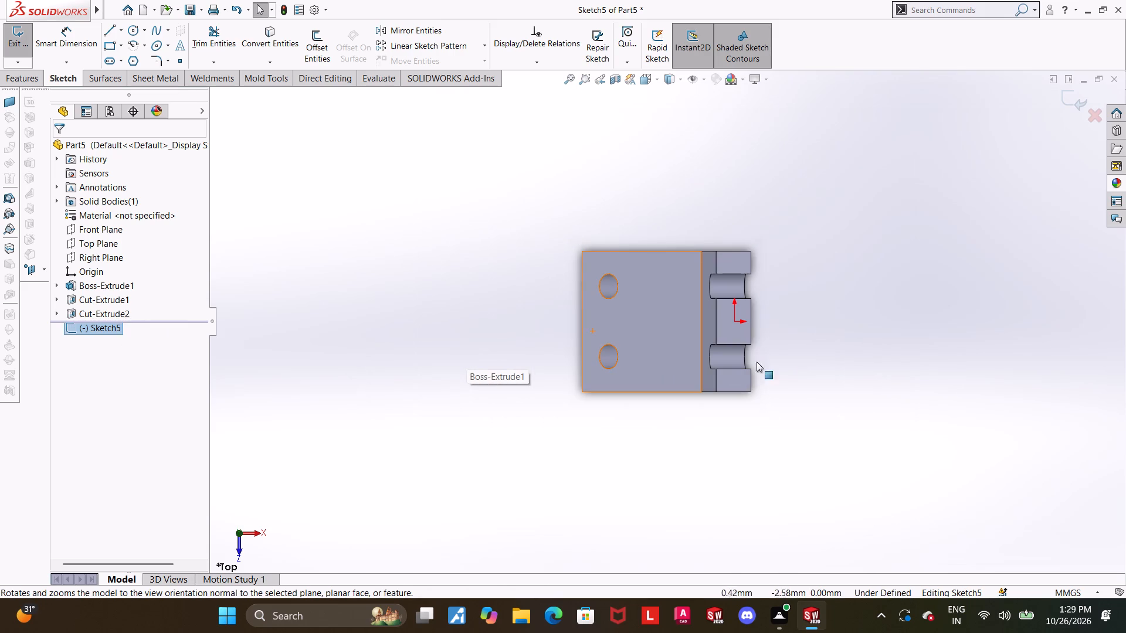
scroll(883, 326, down, 3)
scroll(961, 348, up, 2)
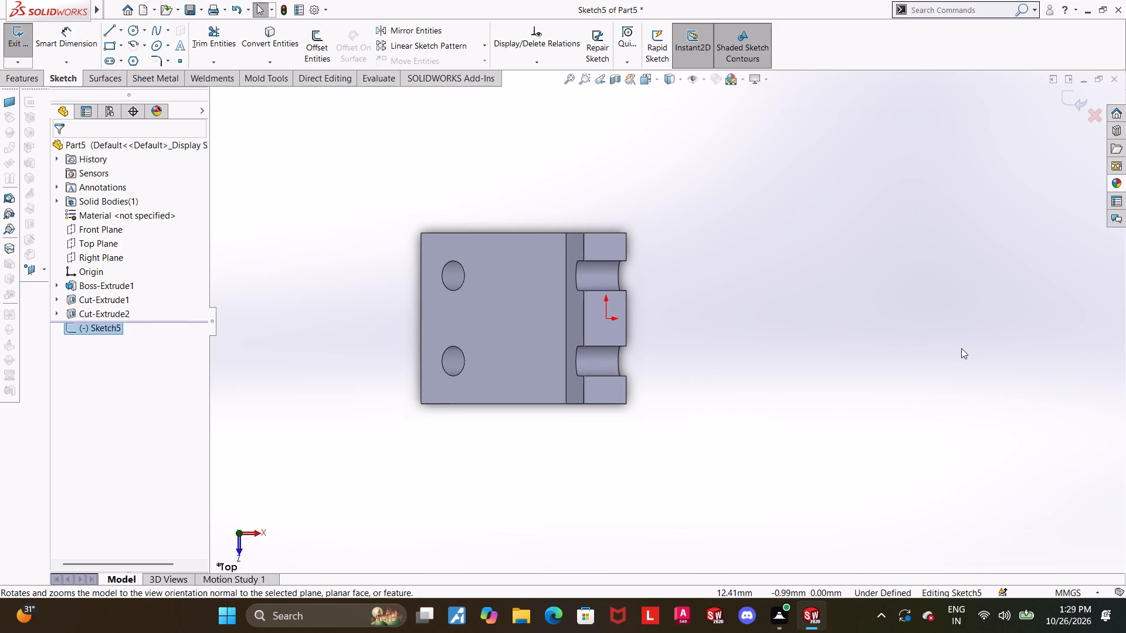
scroll(995, 345, down, 2)
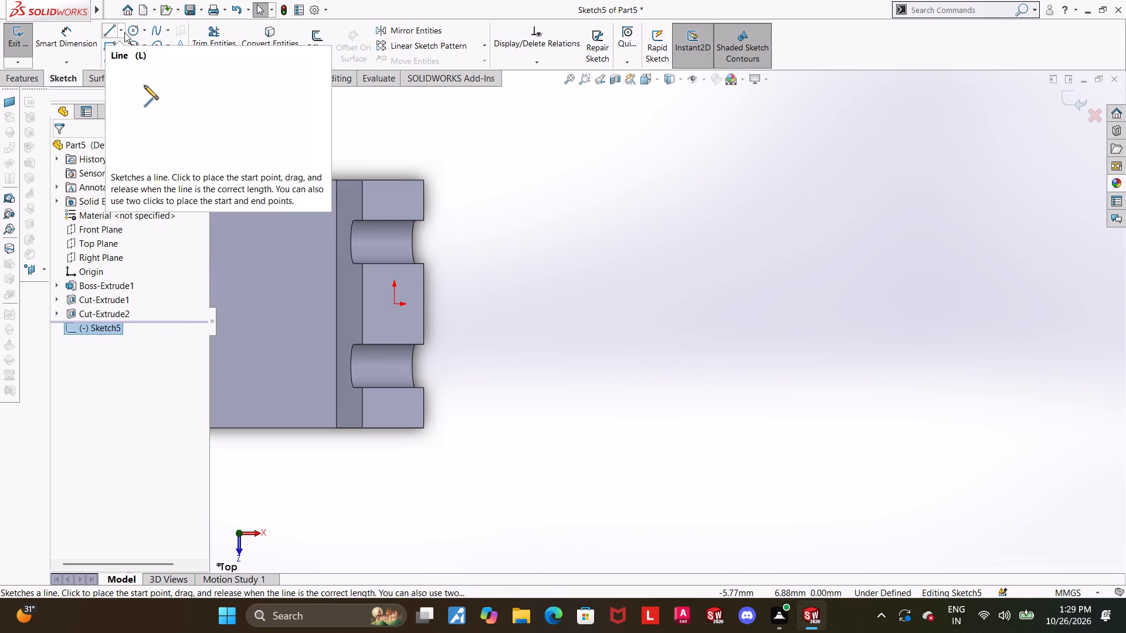
click(131, 32)
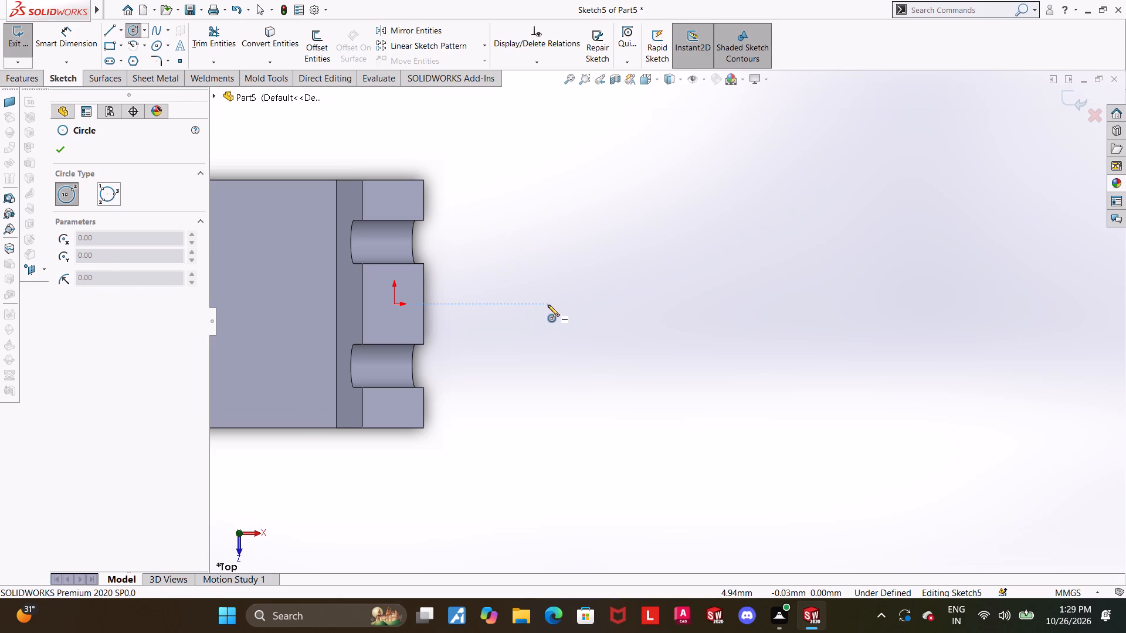
click(548, 305)
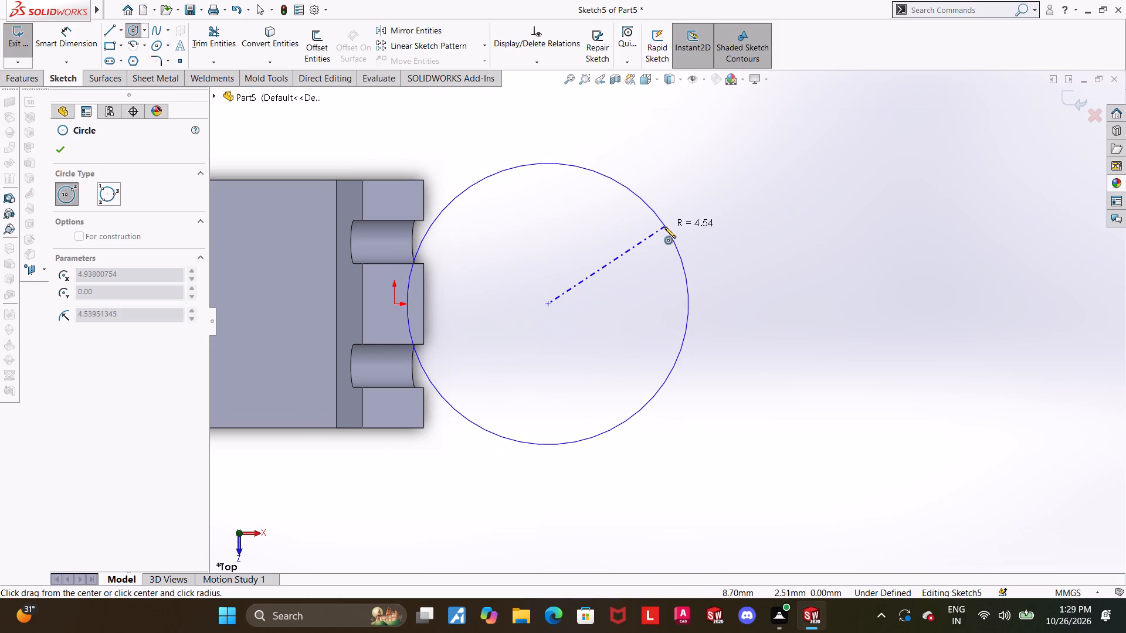
click(659, 231)
key(Escape)
key(Escape)
Draw a line about 9.5 mm long from one end of the bend edge past the circle and make it tangent to the circle.
click(111, 26)
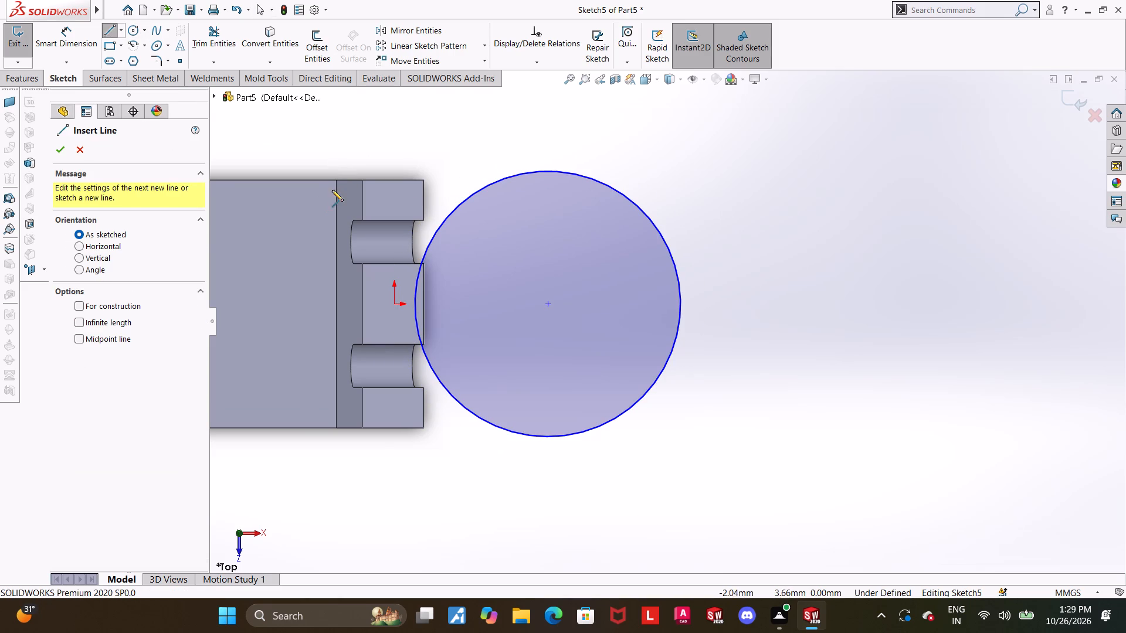
click(336, 181)
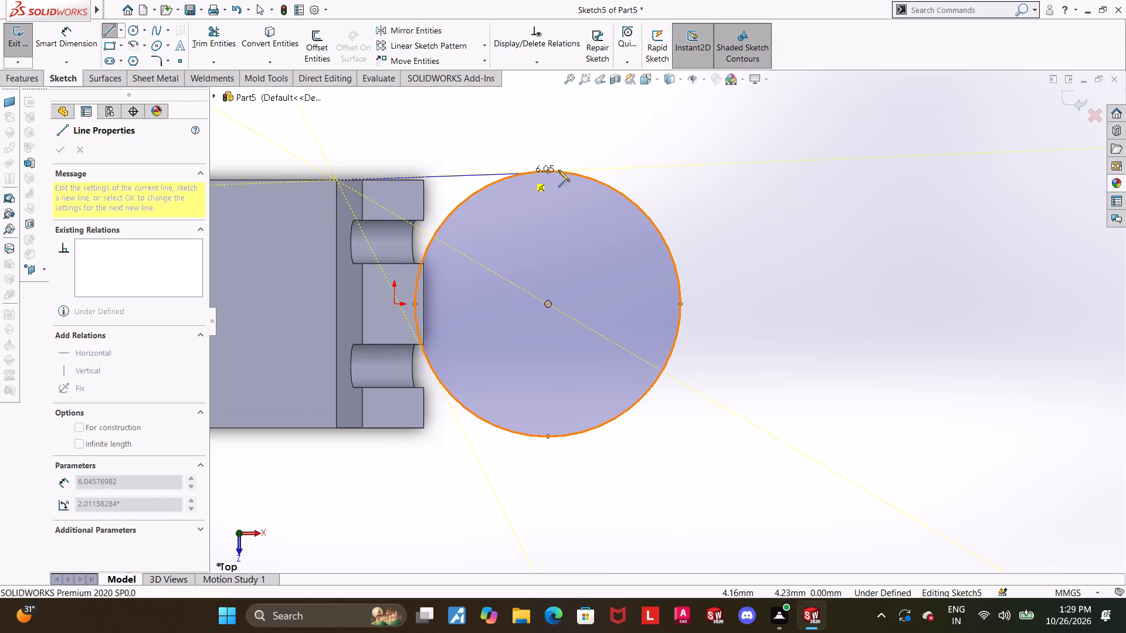
click(630, 172)
key(Escape)
click(605, 183)
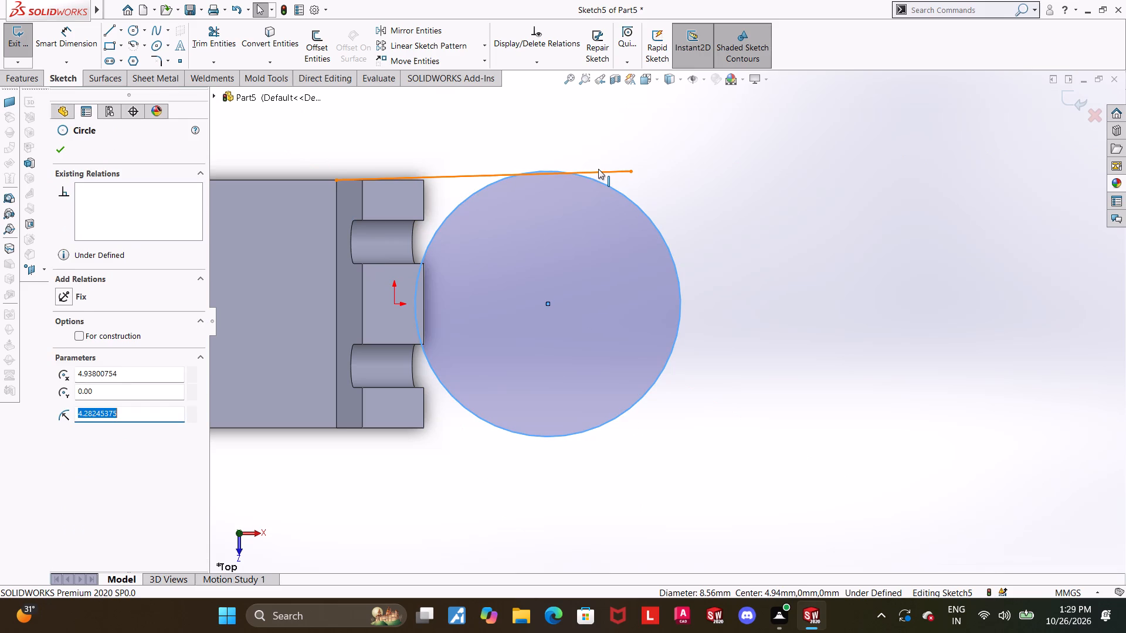
ctrl+click(598, 169)
click(67, 360)
click(618, 243)
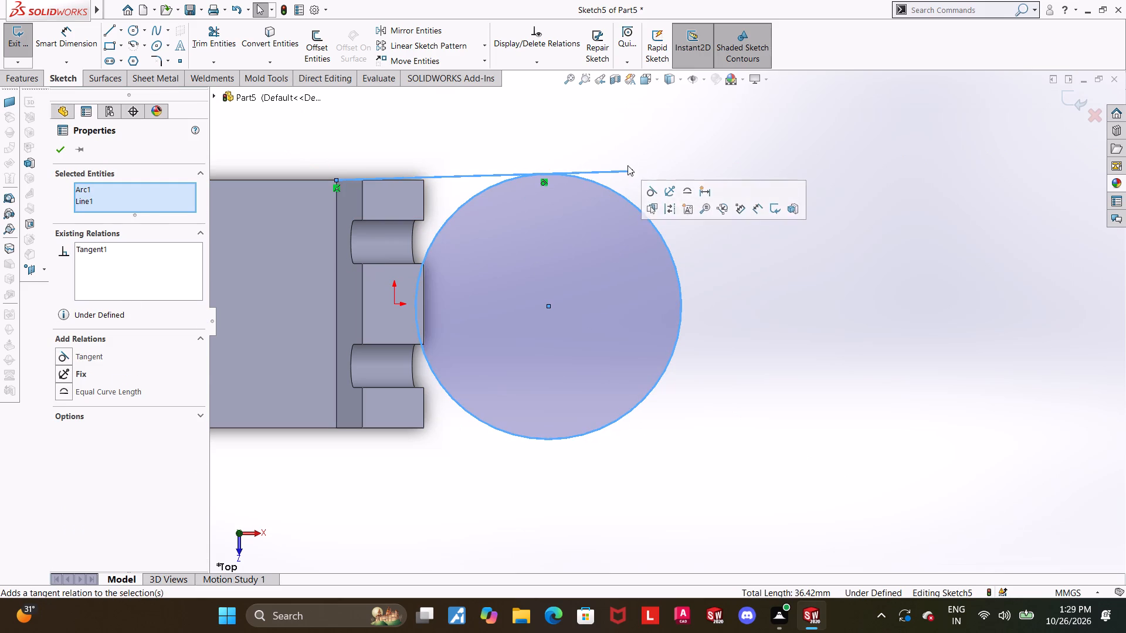
Make the tangent line horizontal and its free end coincident with the circle.
click(669, 138)
click(627, 171)
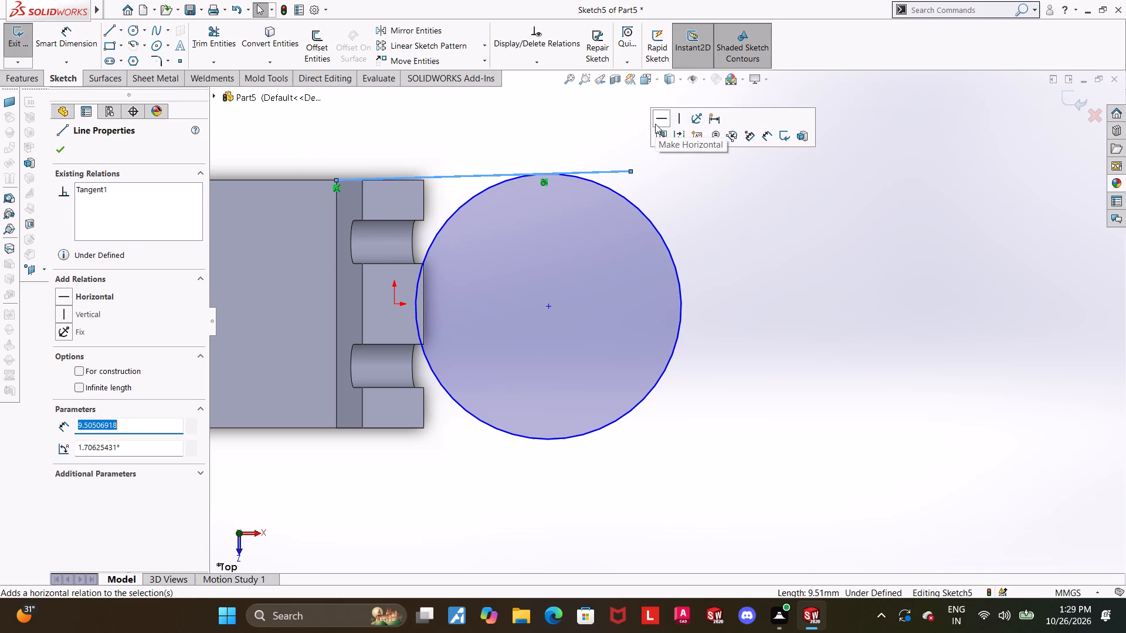
click(657, 120)
click(712, 193)
click(634, 179)
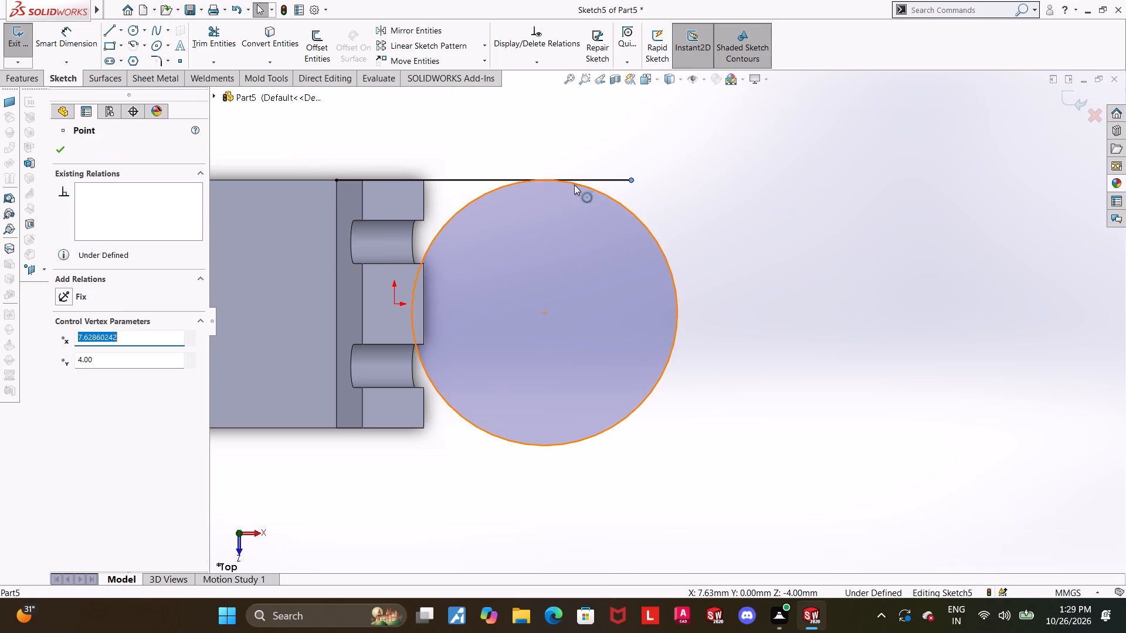
ctrl+click(578, 185)
click(67, 378)
click(626, 526)
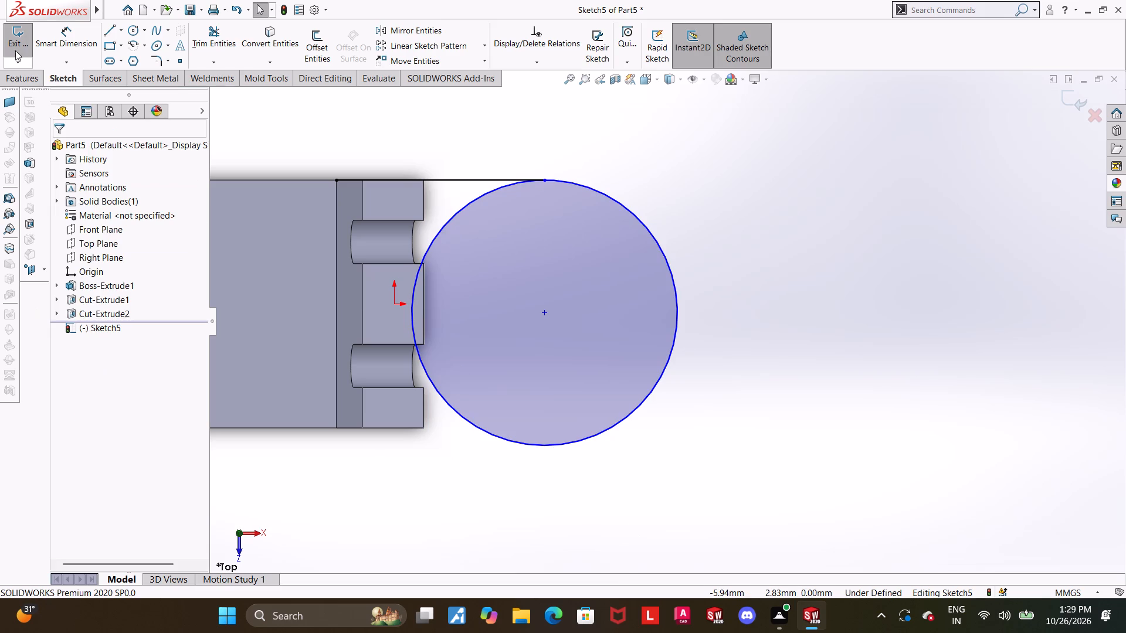
Draw a horizontal line about 9.7 mm long from the bend edge's opposite end and make it tangent to the circle.
click(105, 30)
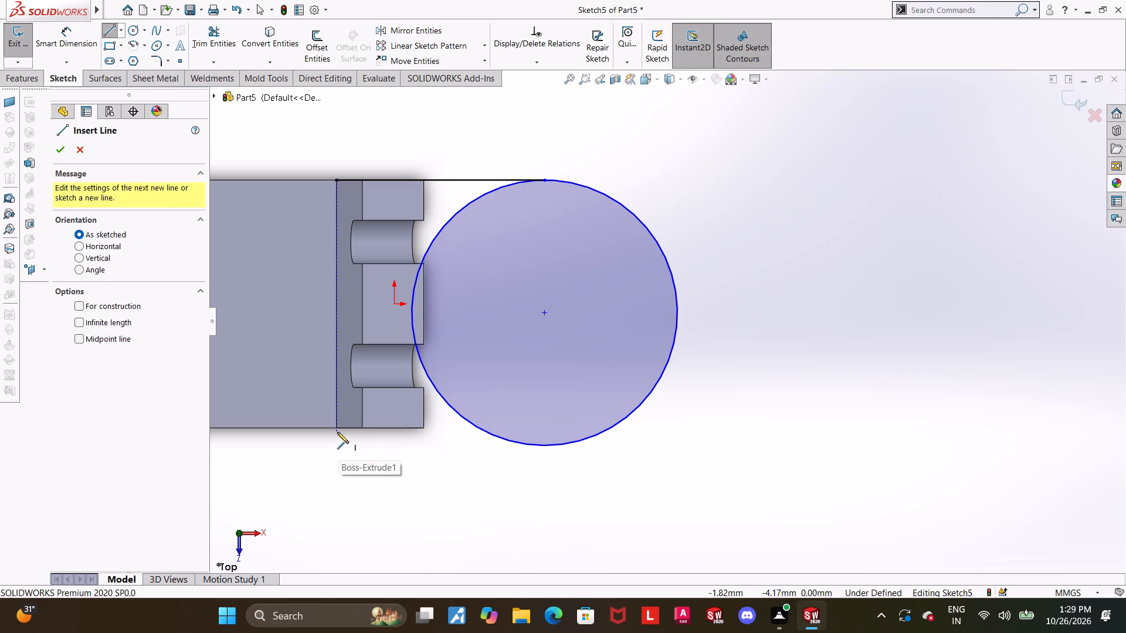
click(337, 429)
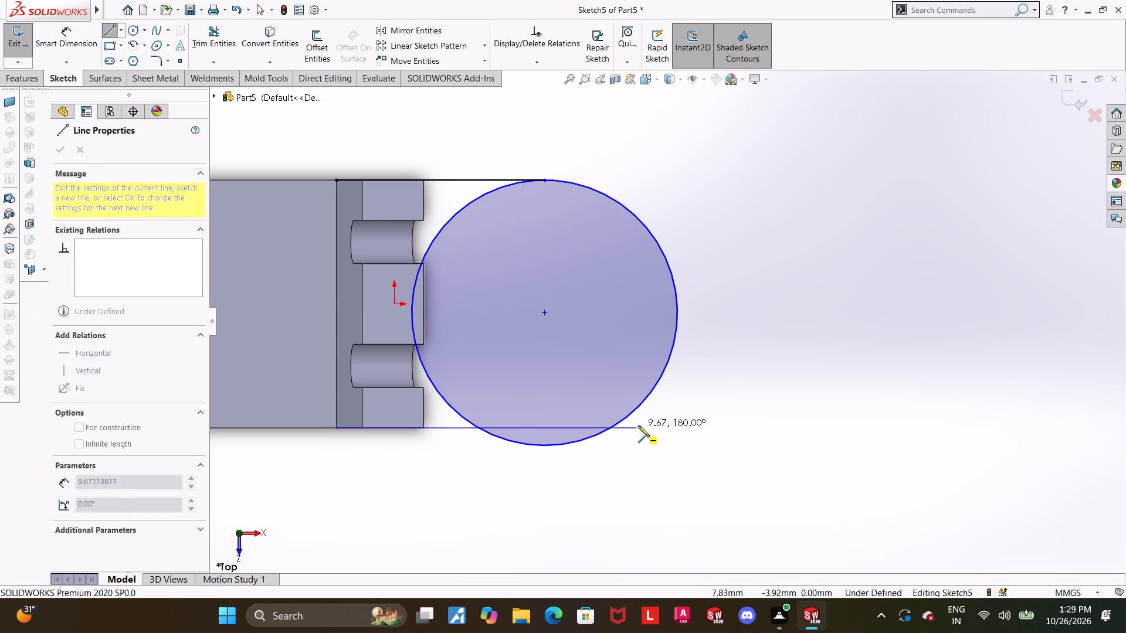
click(638, 426)
key(Escape)
click(607, 433)
ctrl+click(622, 427)
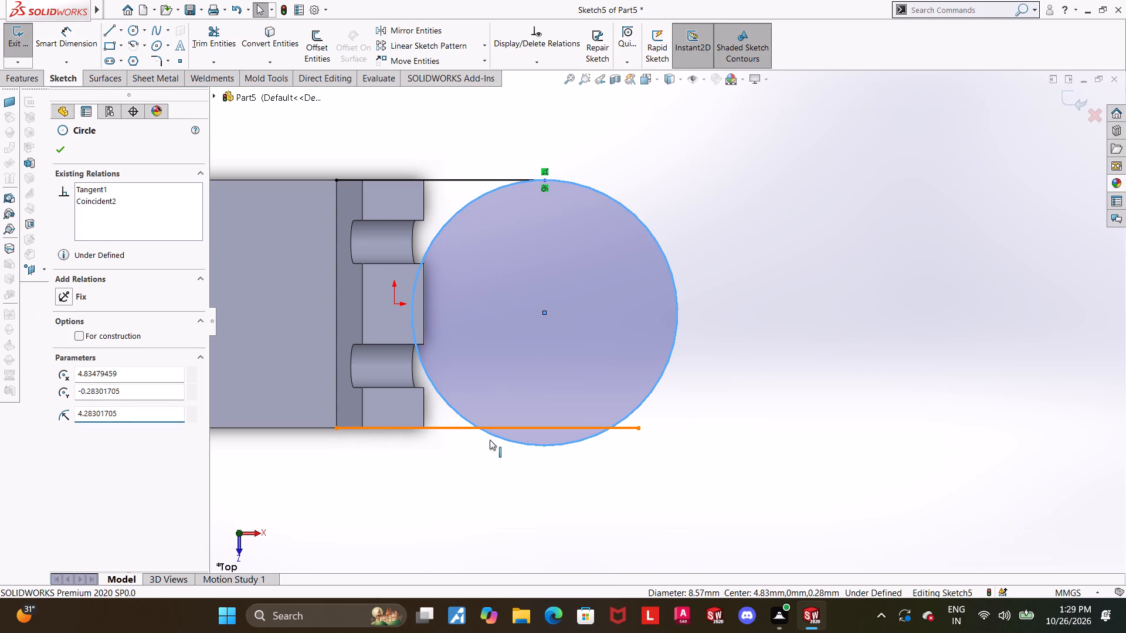
click(67, 355)
drag(578, 536, 585, 527)
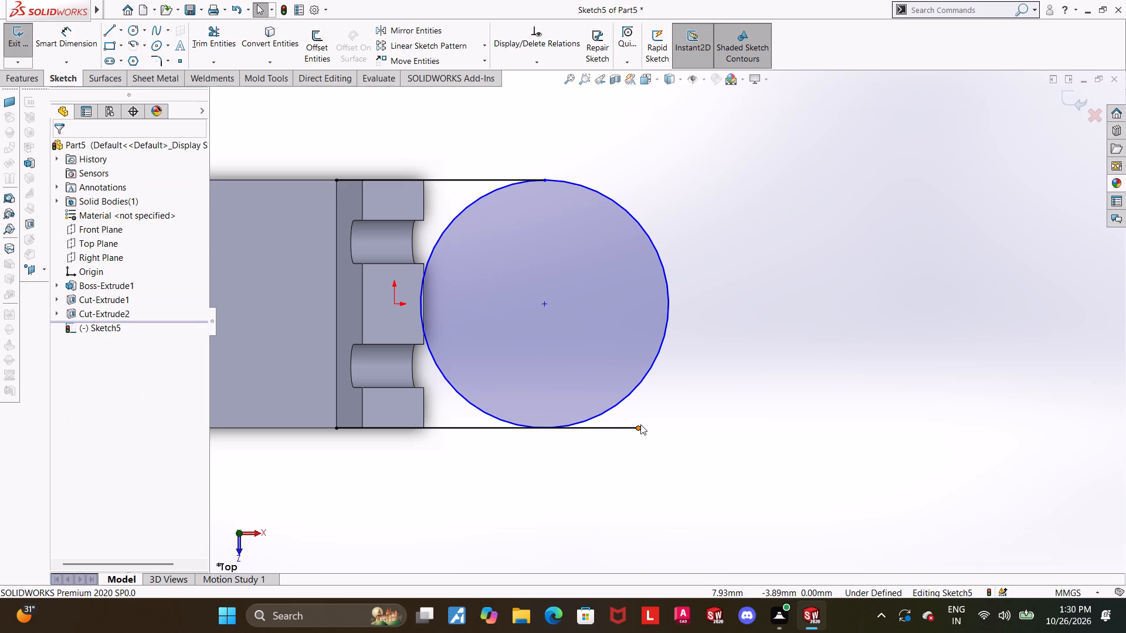
Make the second line's free end coincident with the circle.
click(640, 424)
click(639, 426)
ctrl+click(621, 404)
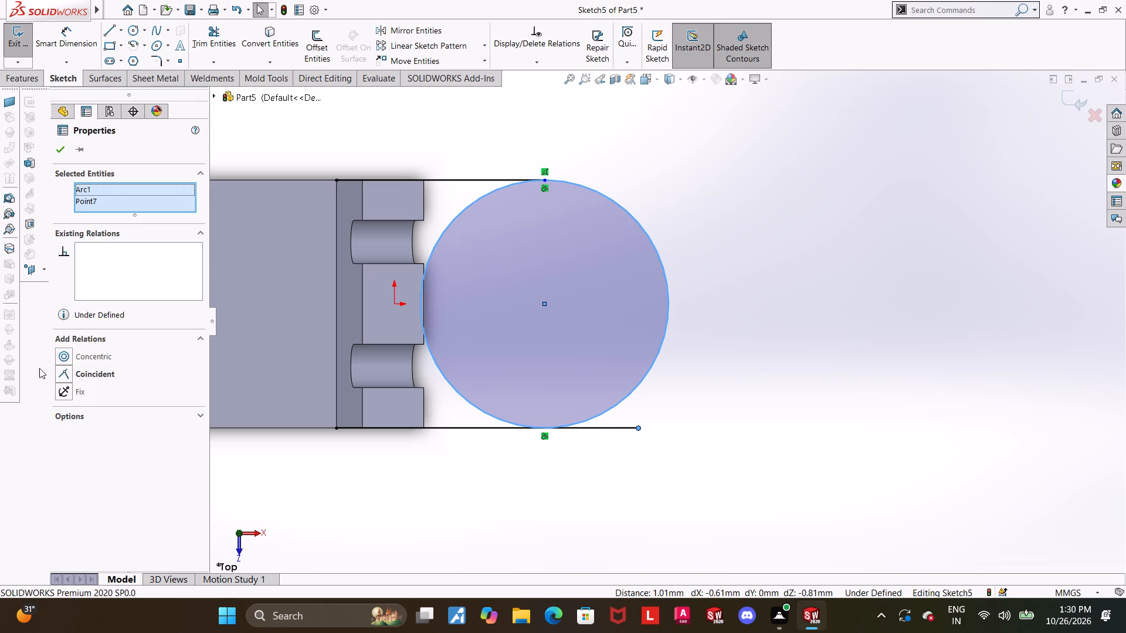
click(58, 372)
click(332, 480)
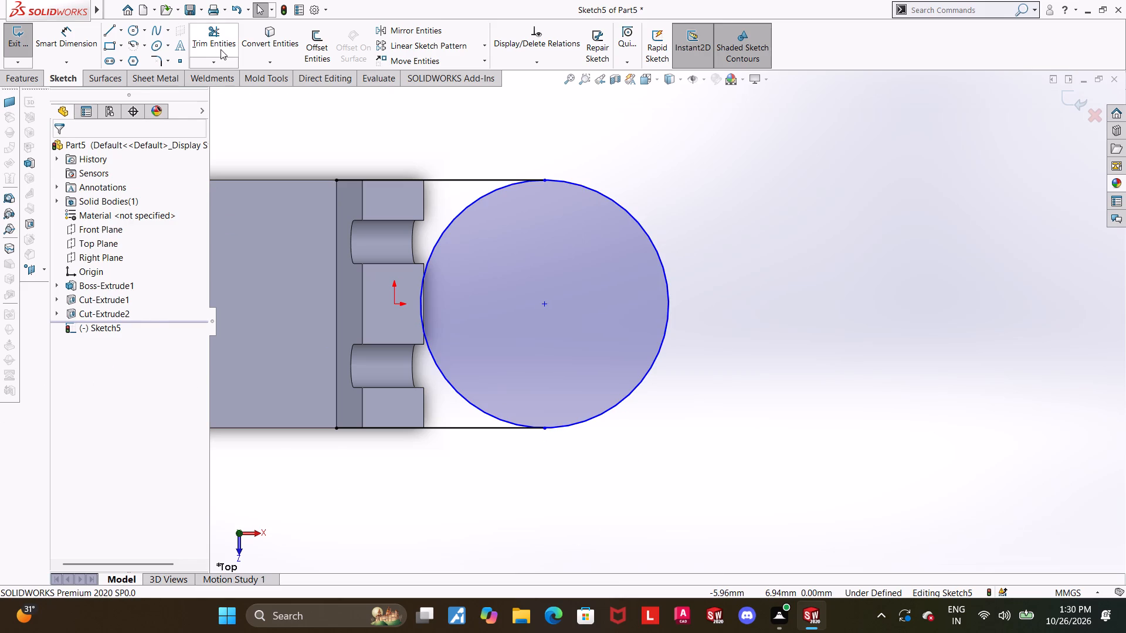
Trim away the half of the circle facing the part, leaving the outer semicircular arc joined to both lines.
click(221, 49)
drag(476, 297, 410, 302)
scroll(646, 369, up, 2)
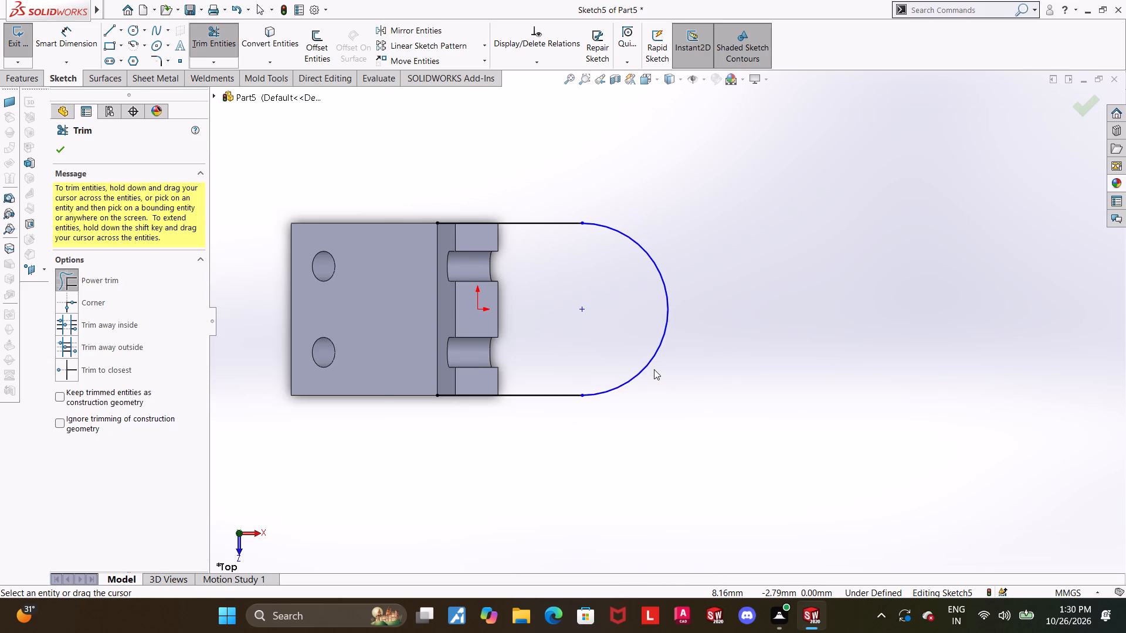
scroll(654, 369, down, 1)
Draw a circle about 2.39 mm in diameter, centred on the arc's centre point.
click(137, 32)
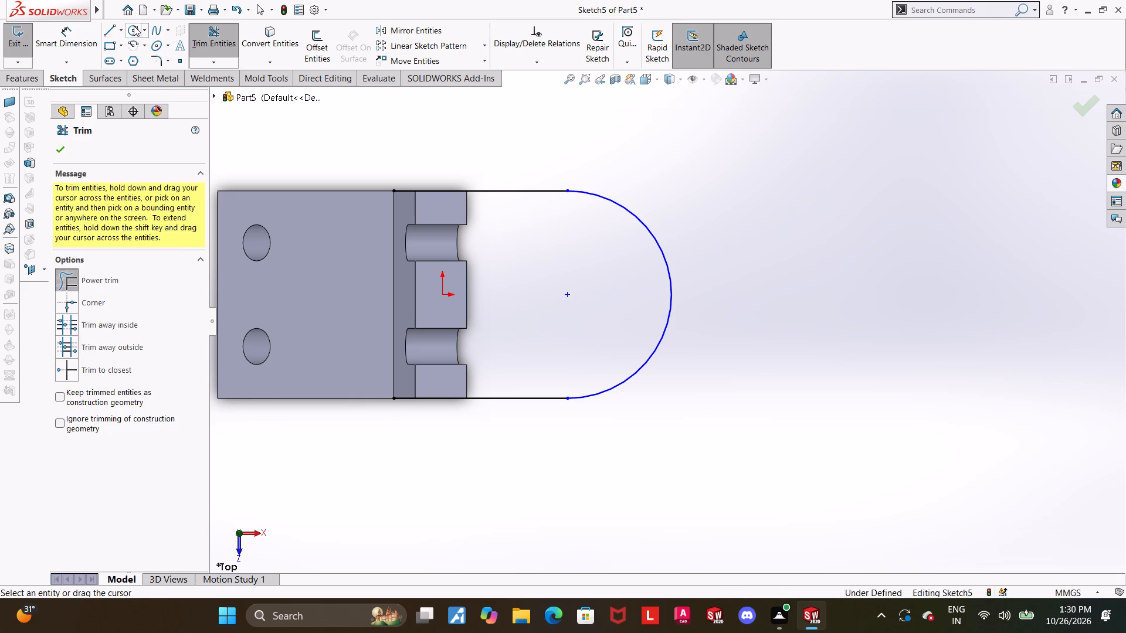
click(134, 26)
click(569, 292)
click(589, 273)
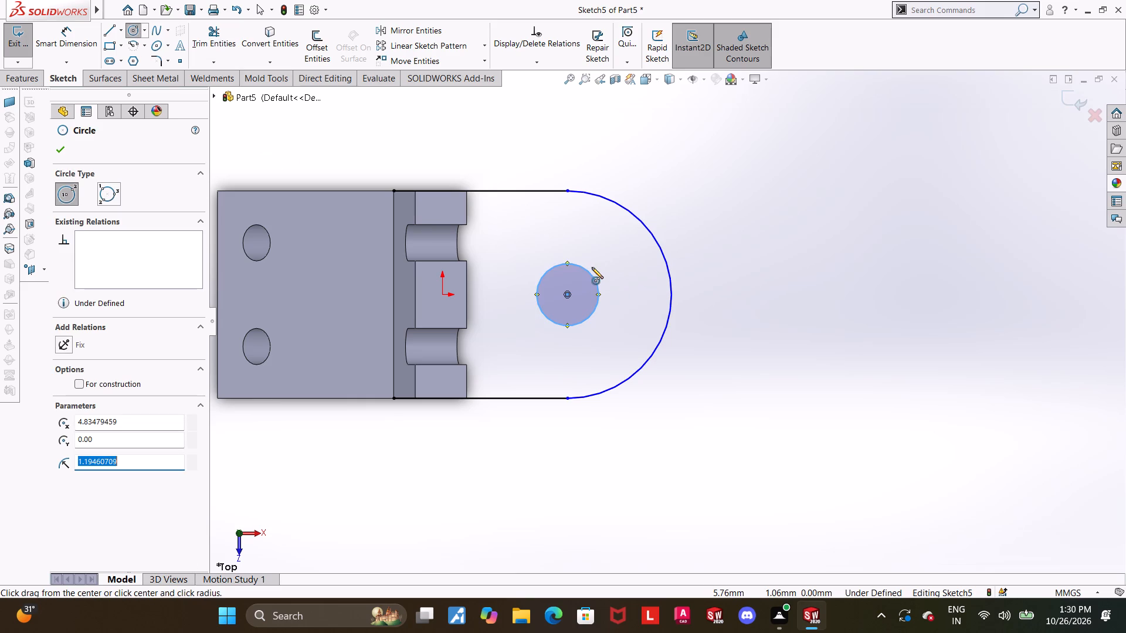
key(Escape)
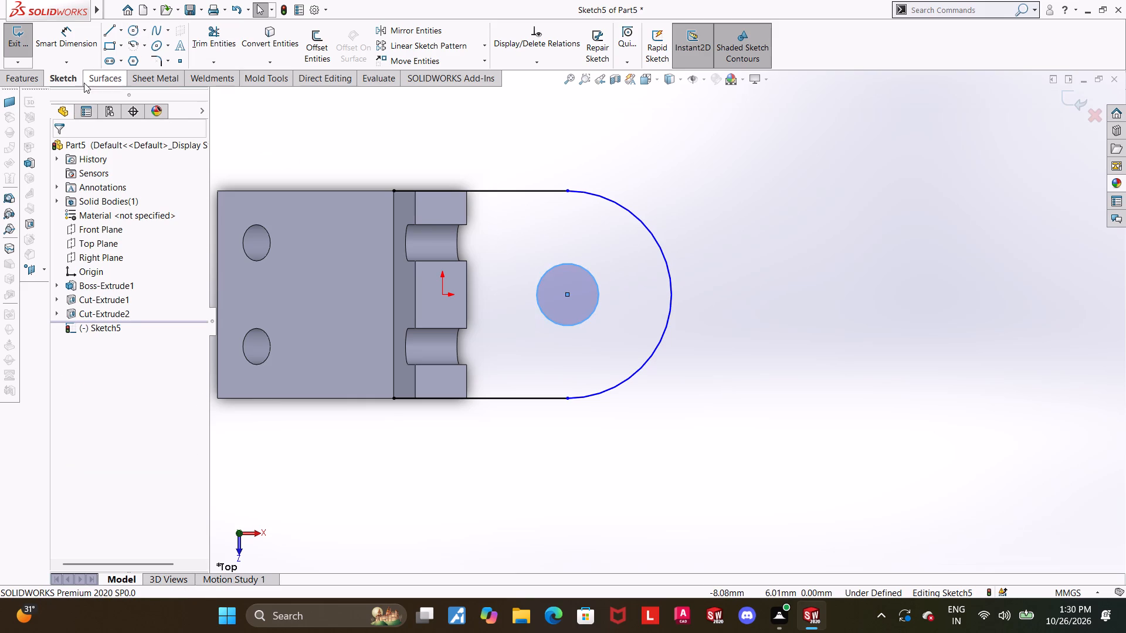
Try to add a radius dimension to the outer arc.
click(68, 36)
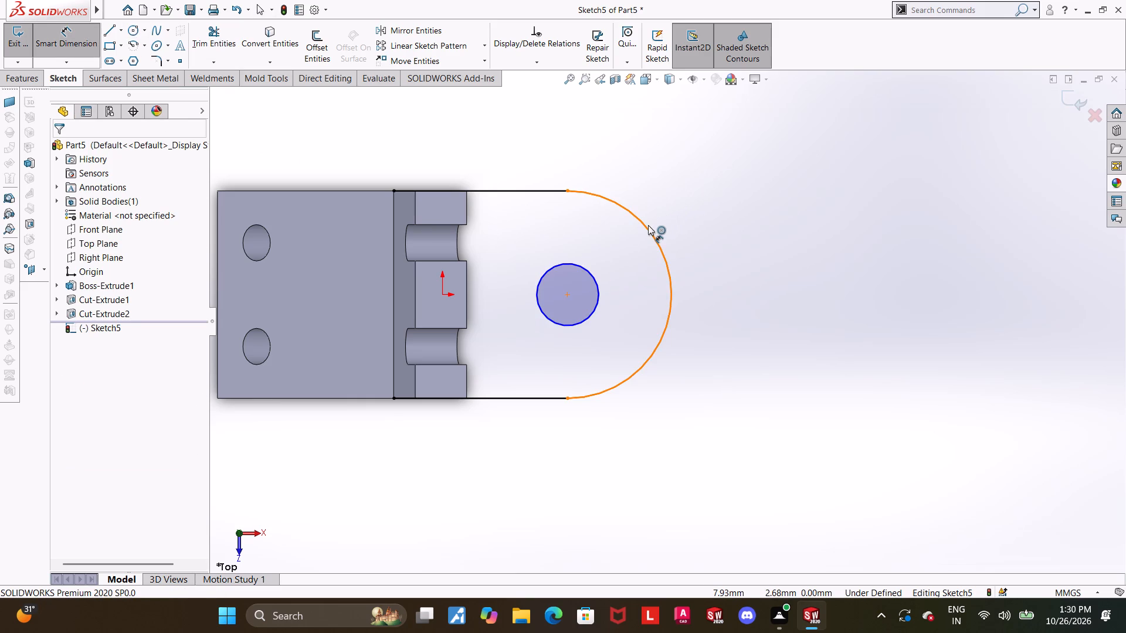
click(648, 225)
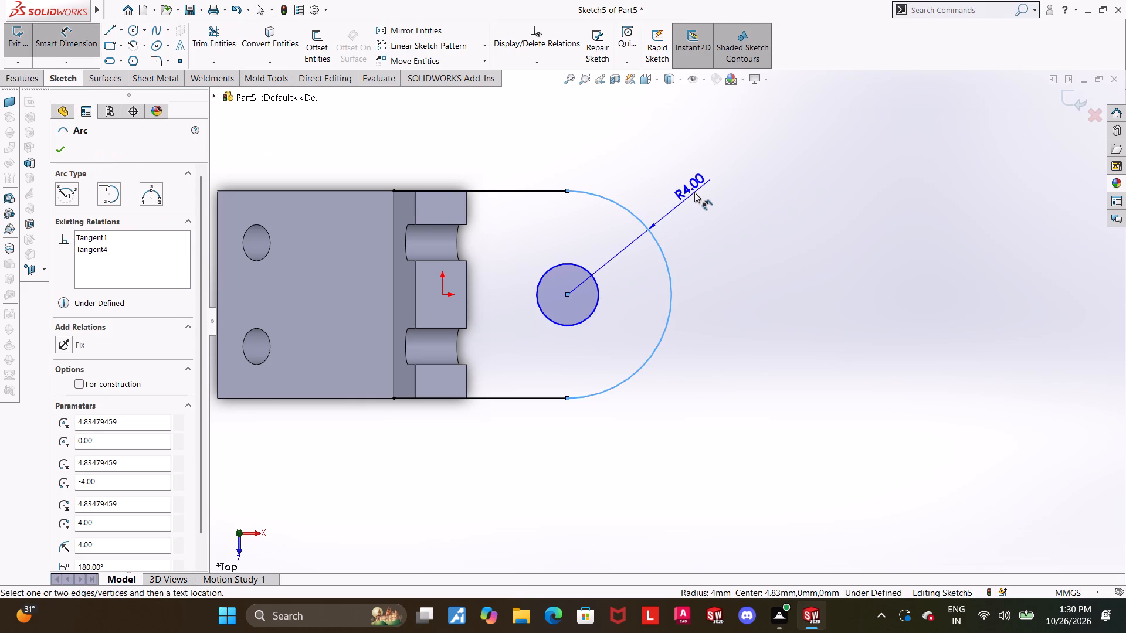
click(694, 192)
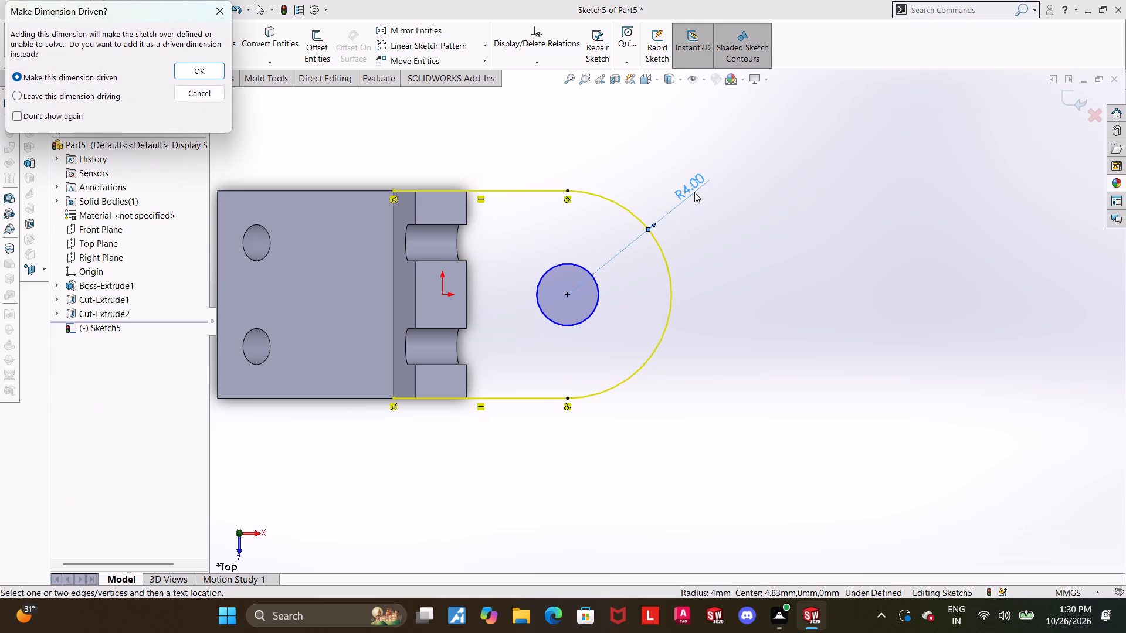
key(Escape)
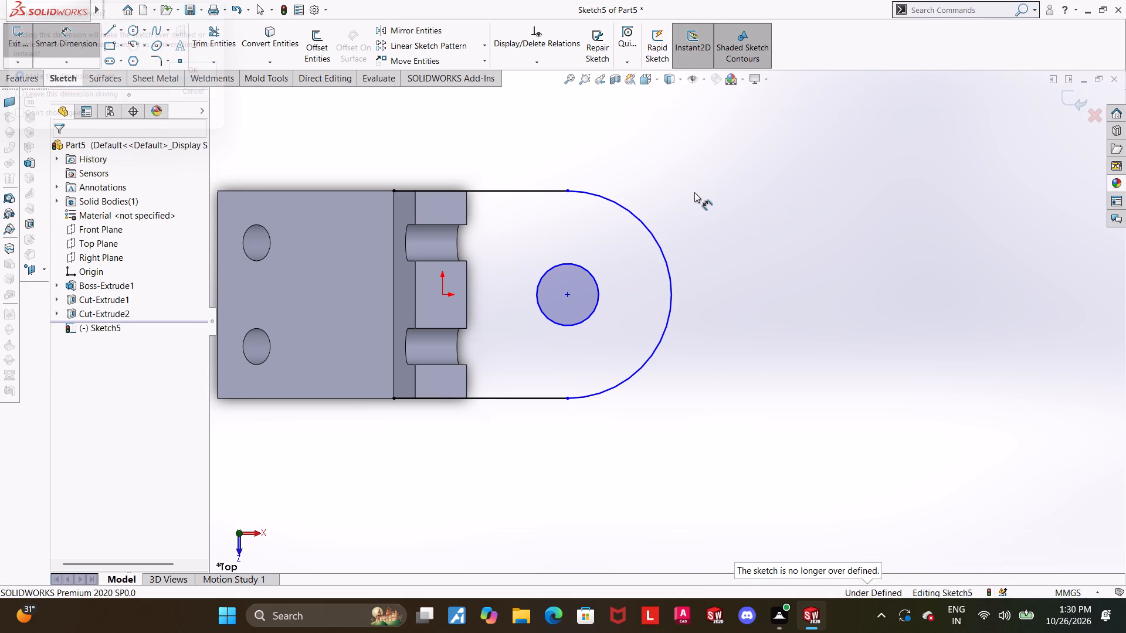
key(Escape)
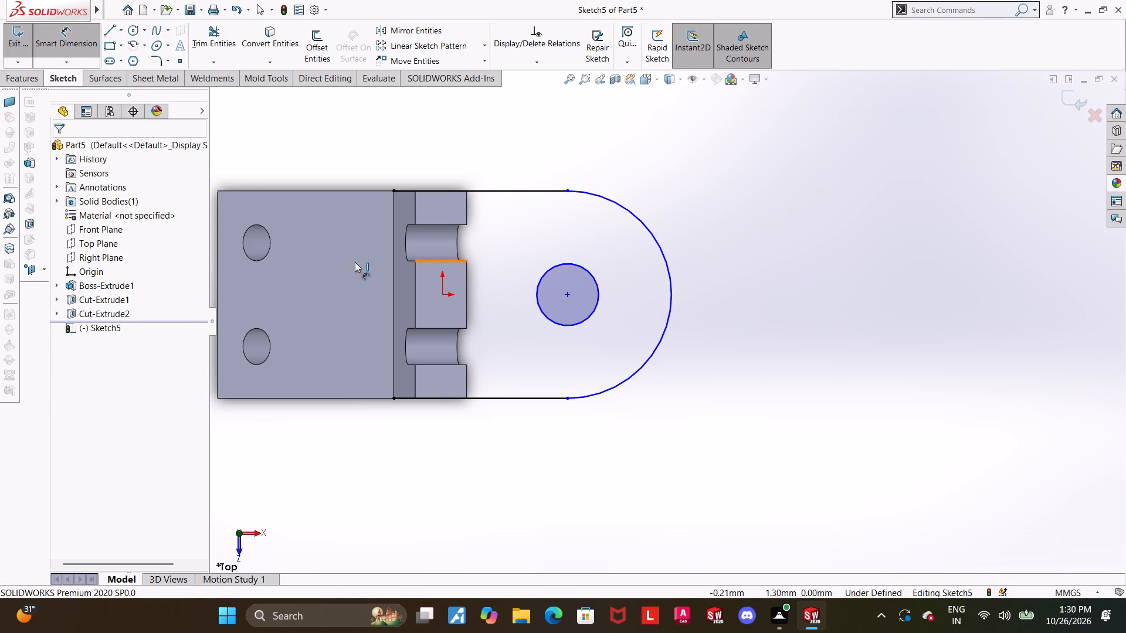
Dimension the inner circle's diameter as 2 mm.
click(595, 307)
click(765, 386)
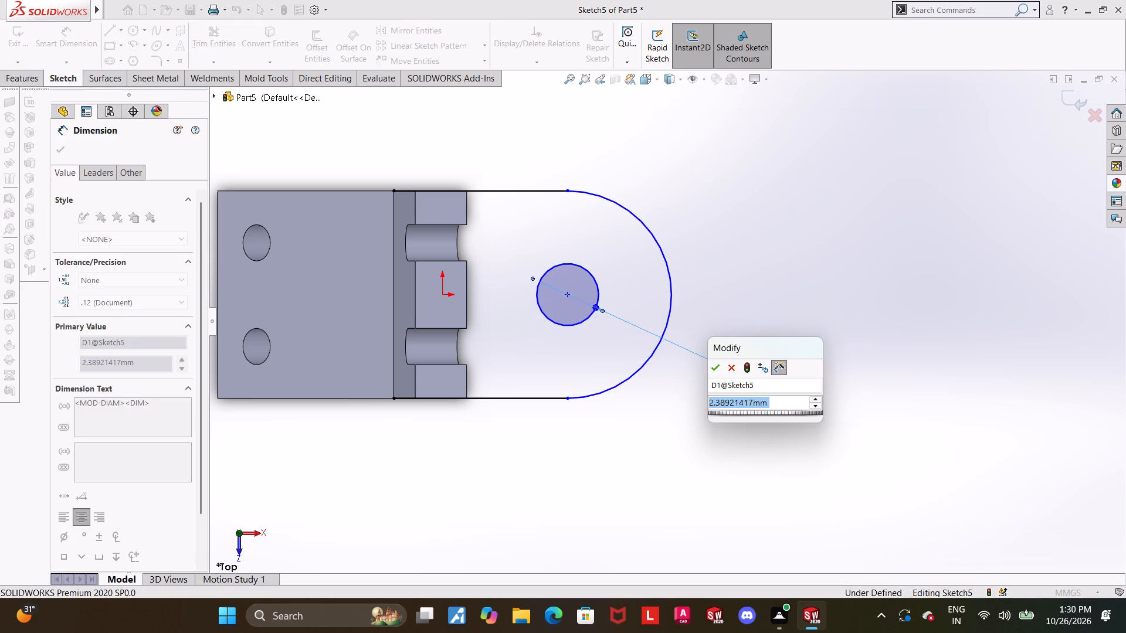
key(2)
key(Return)
key(Escape)
key(Escape)
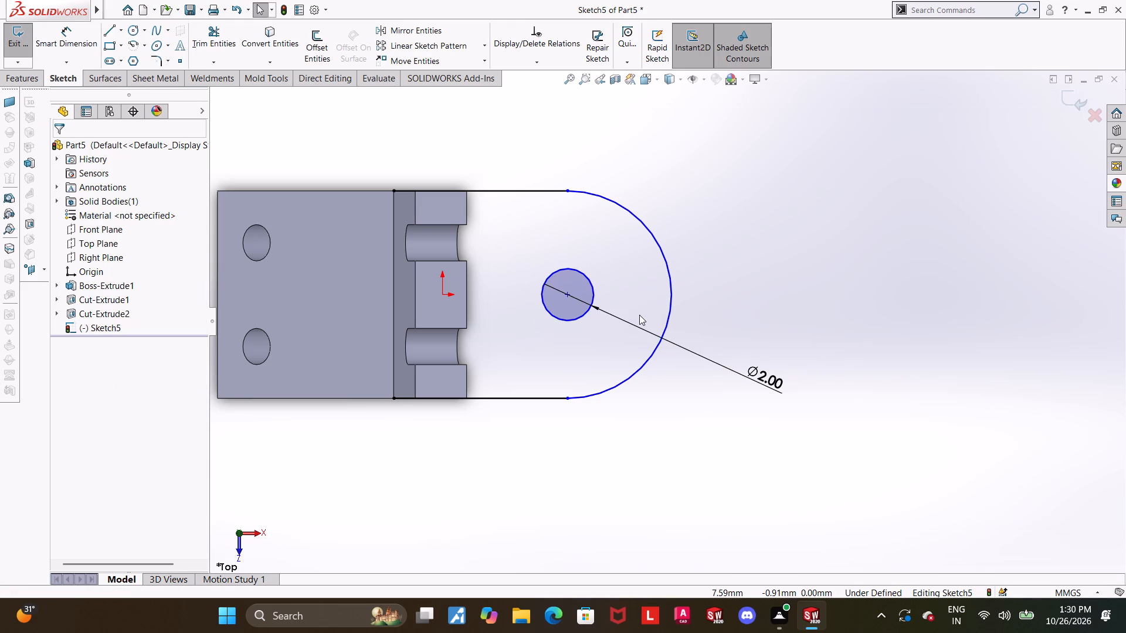
key(Escape)
click(799, 232)
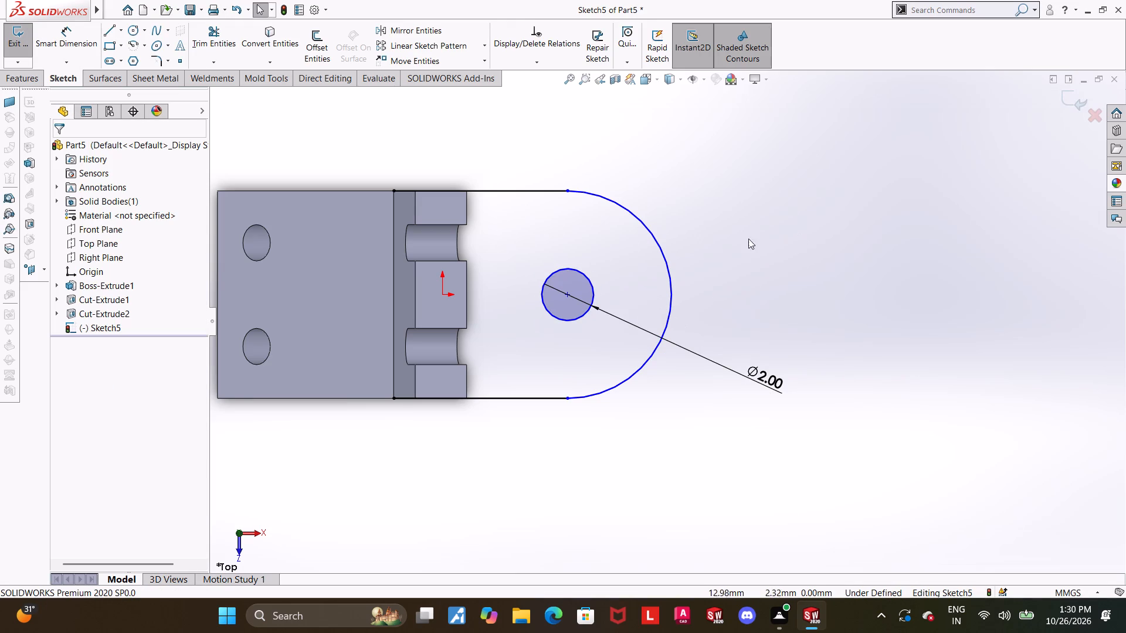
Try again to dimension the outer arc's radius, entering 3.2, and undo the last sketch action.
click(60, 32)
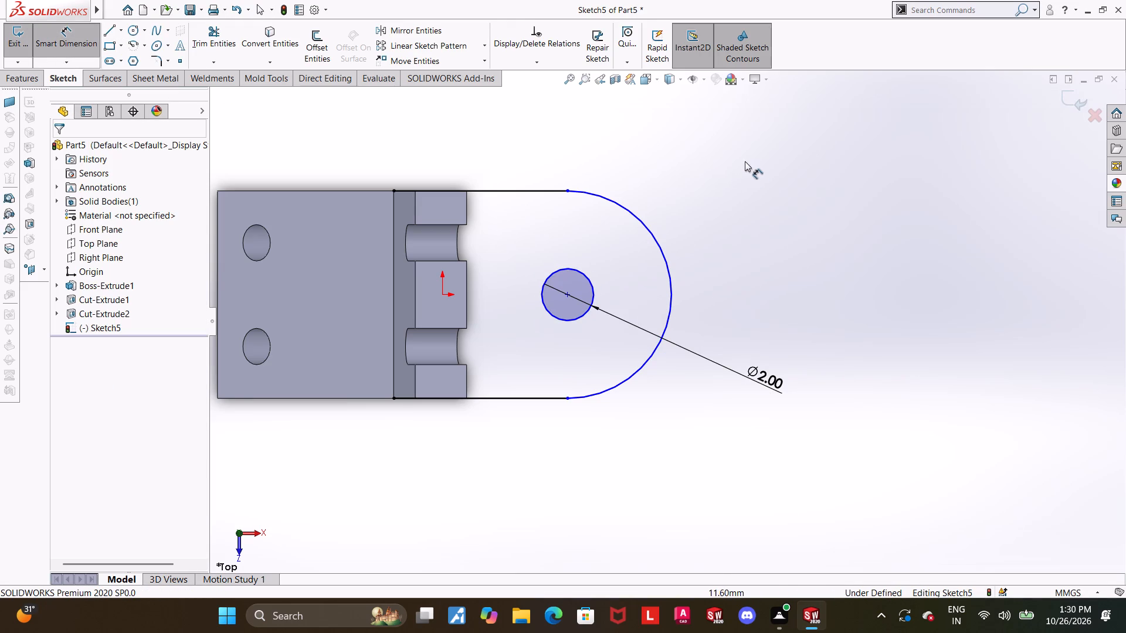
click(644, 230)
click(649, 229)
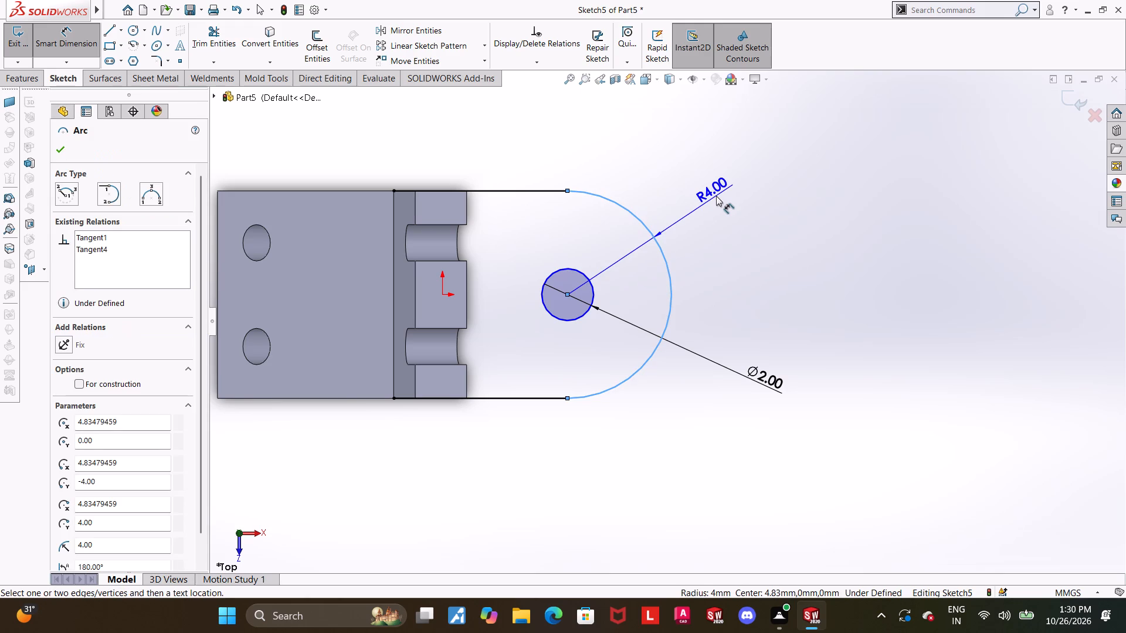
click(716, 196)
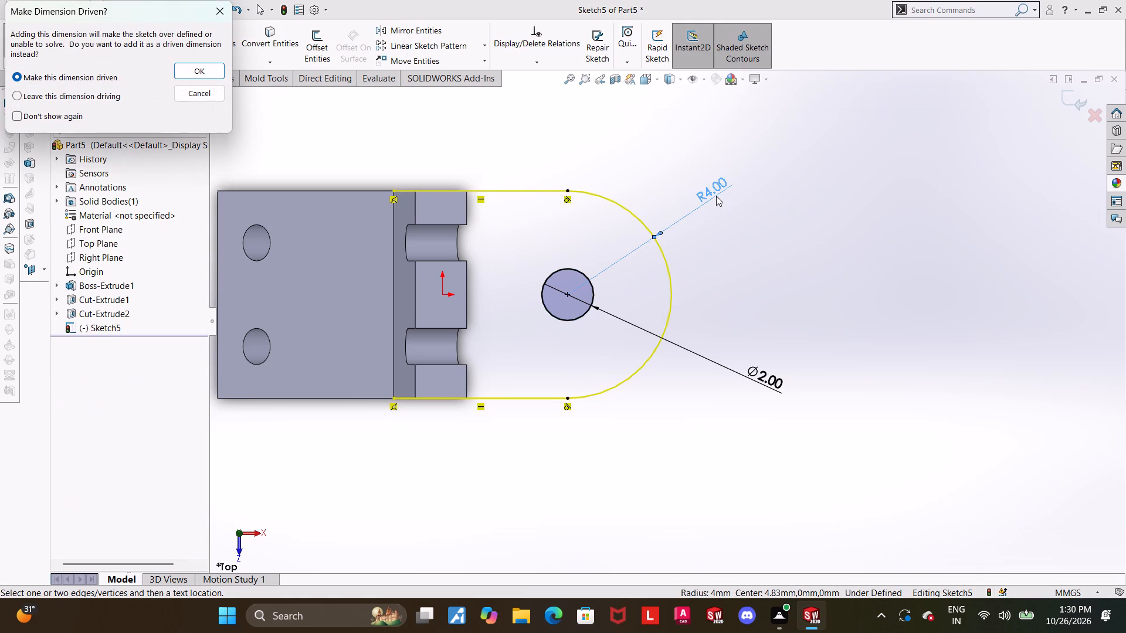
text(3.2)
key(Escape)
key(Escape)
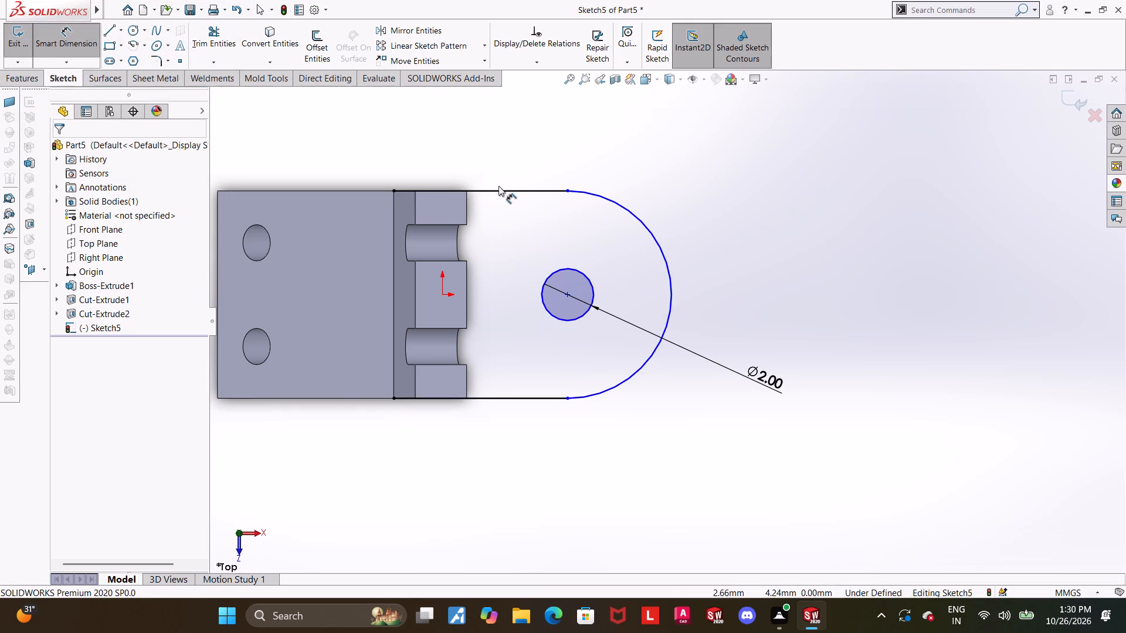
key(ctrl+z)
Examine the rounded profile sketch and its inner circle against the part from an angled view.
scroll(814, 339, up, 1)
scroll(721, 334, down, 1)
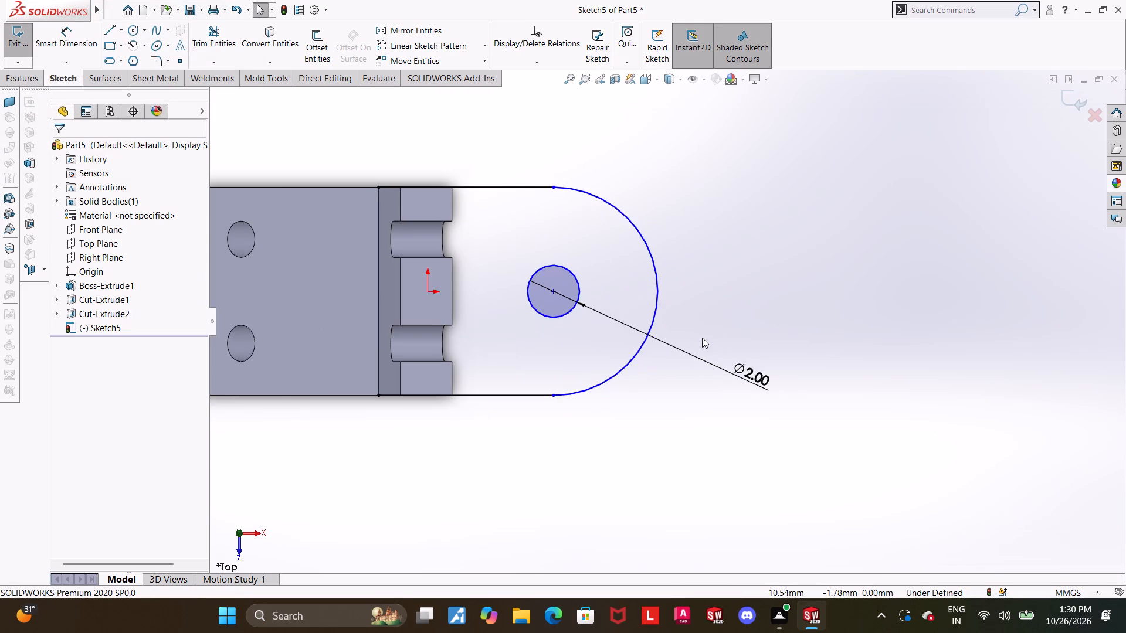
scroll(702, 336, up, 1)
middle_drag(702, 336, 721, 308)
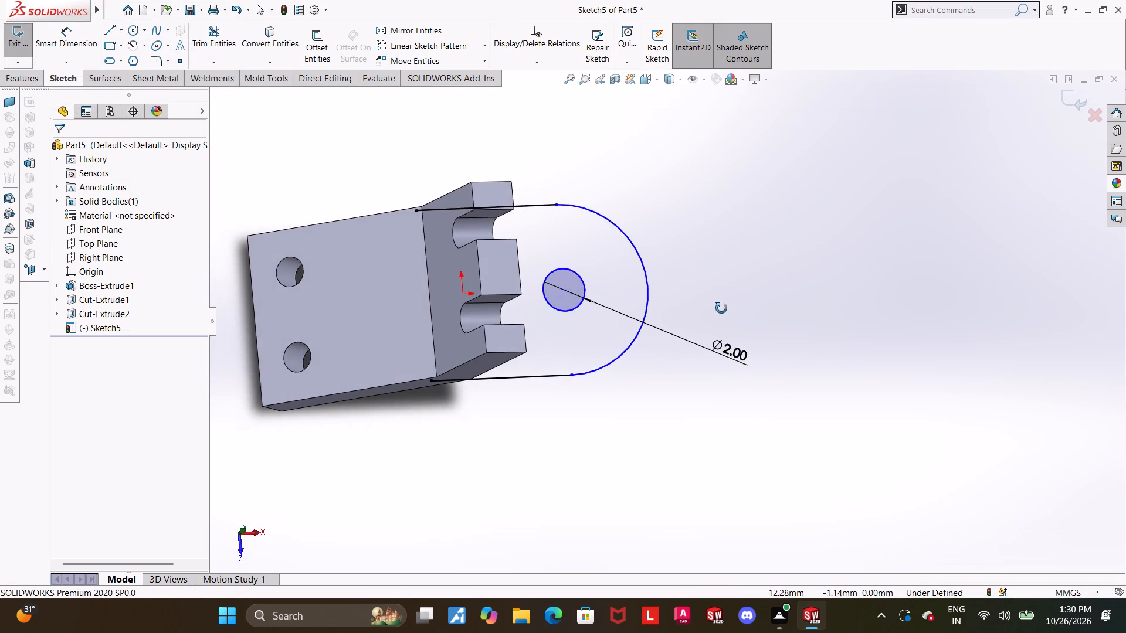
middle_drag(721, 308, 722, 308)
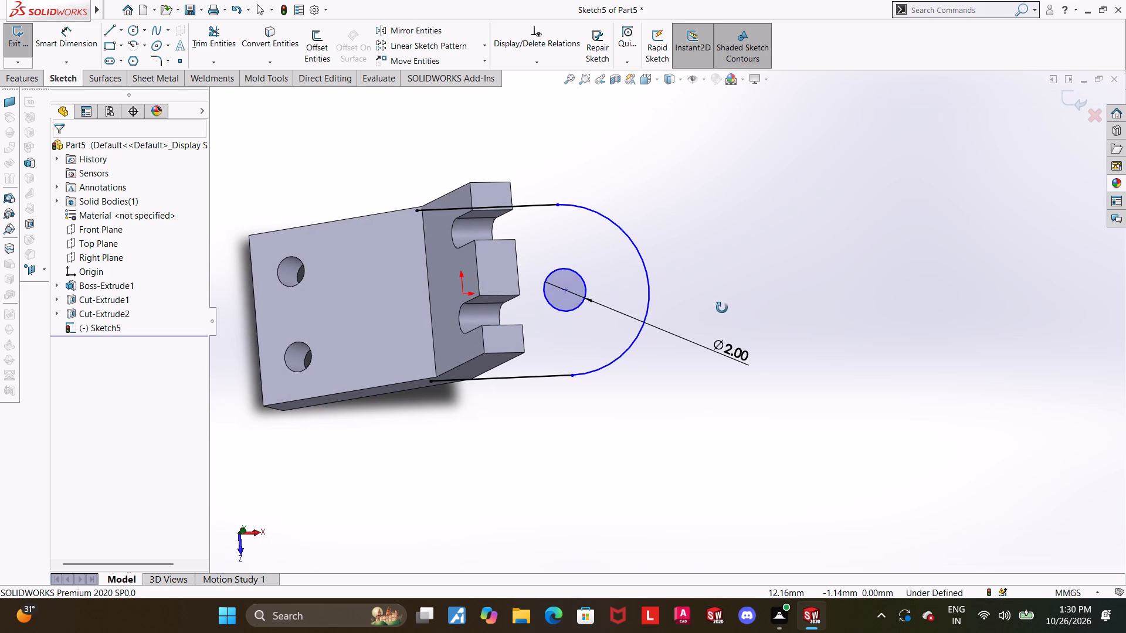
middle_drag(722, 308, 732, 302)
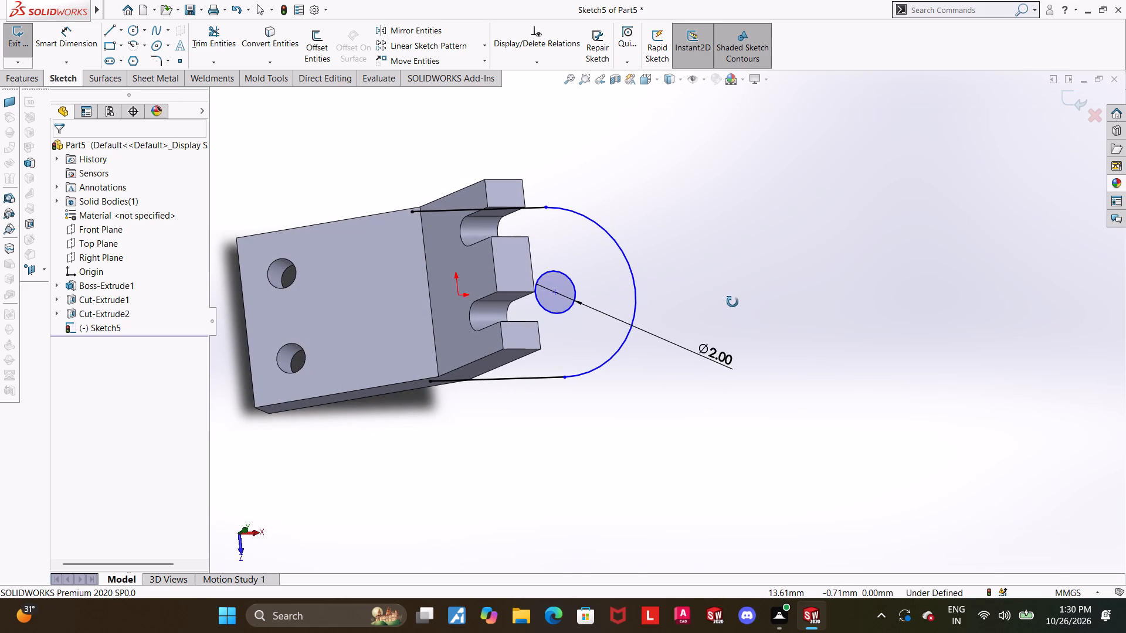
middle_drag(732, 302, 726, 307)
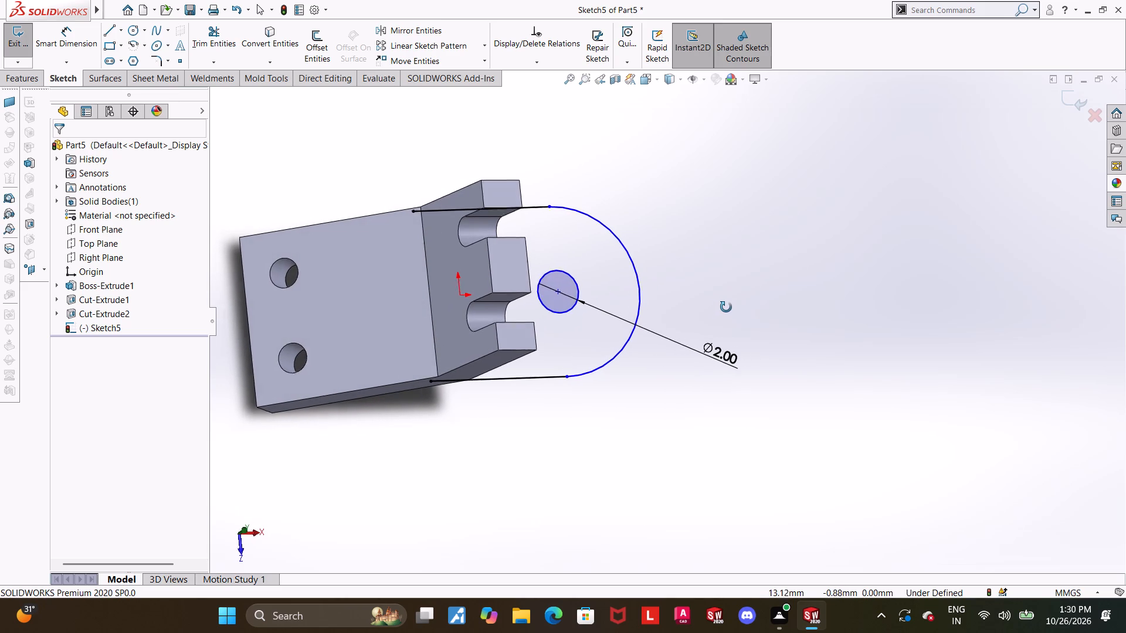
middle_drag(726, 307, 724, 312)
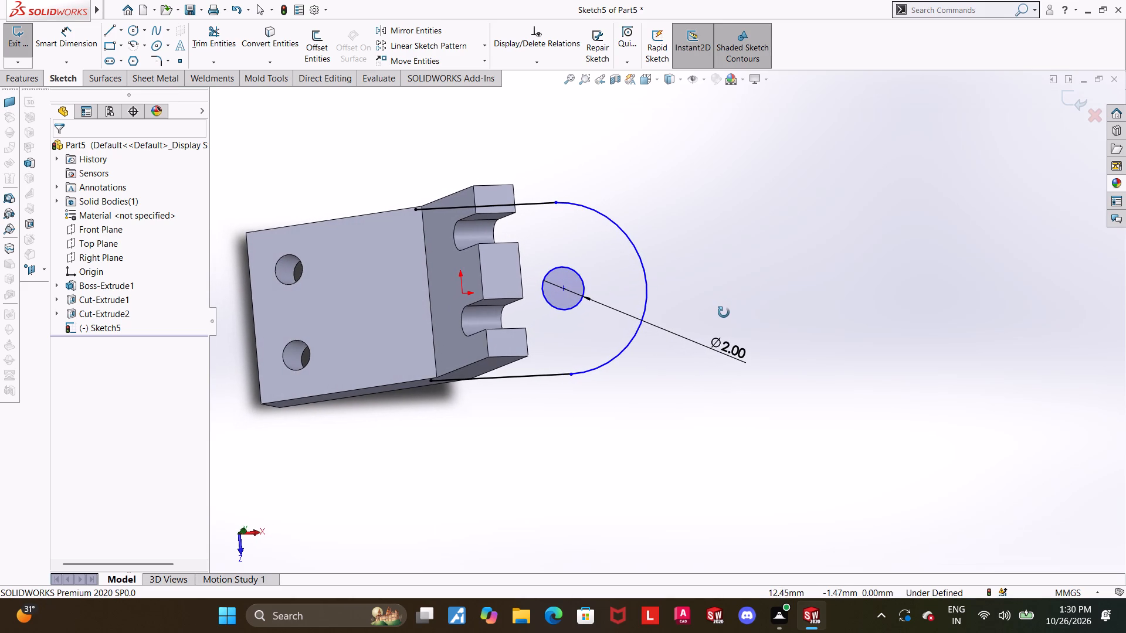
Exit the rounded profile sketch with its 2 mm circle, discarding all changes to it.
middle_drag(724, 312, 718, 283)
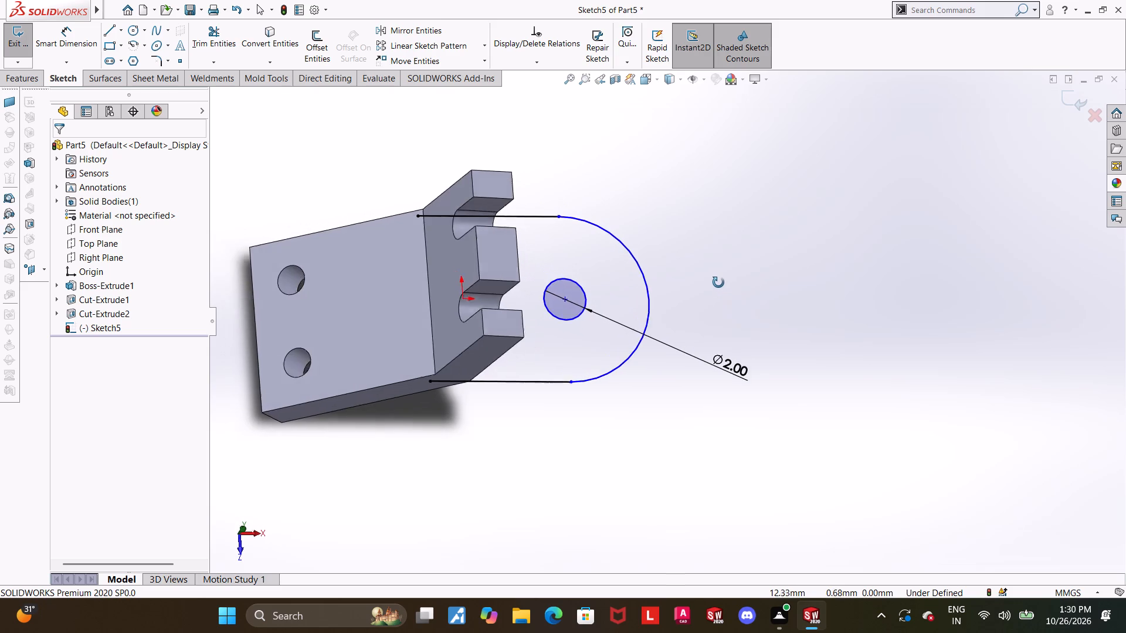
middle_drag(718, 283, 722, 267)
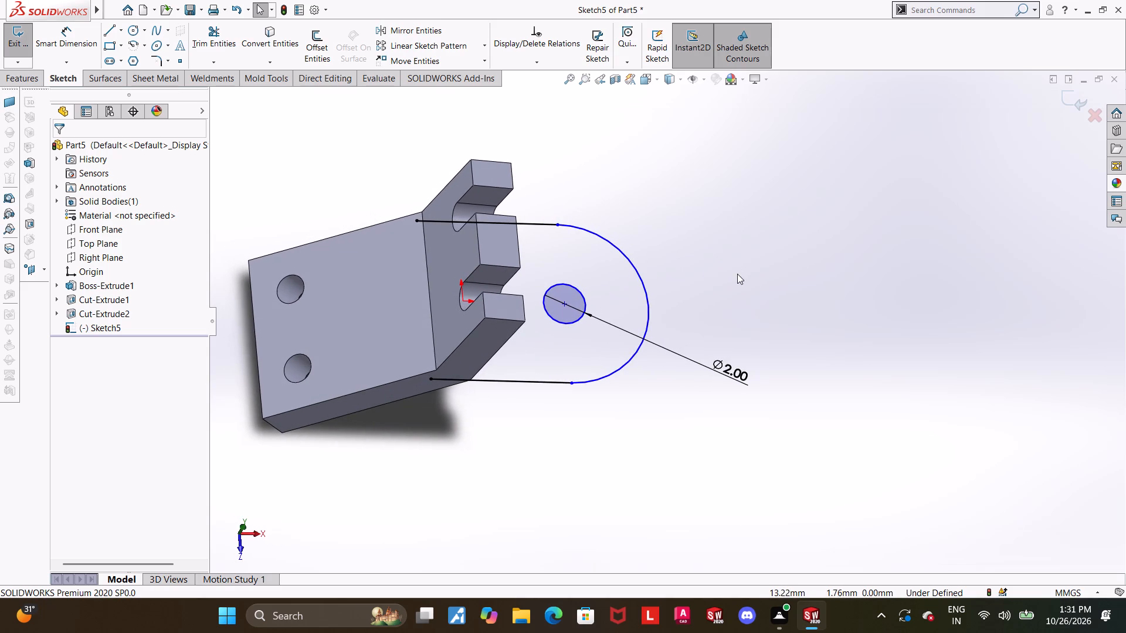
click(1093, 114)
click(570, 305)
click(571, 311)
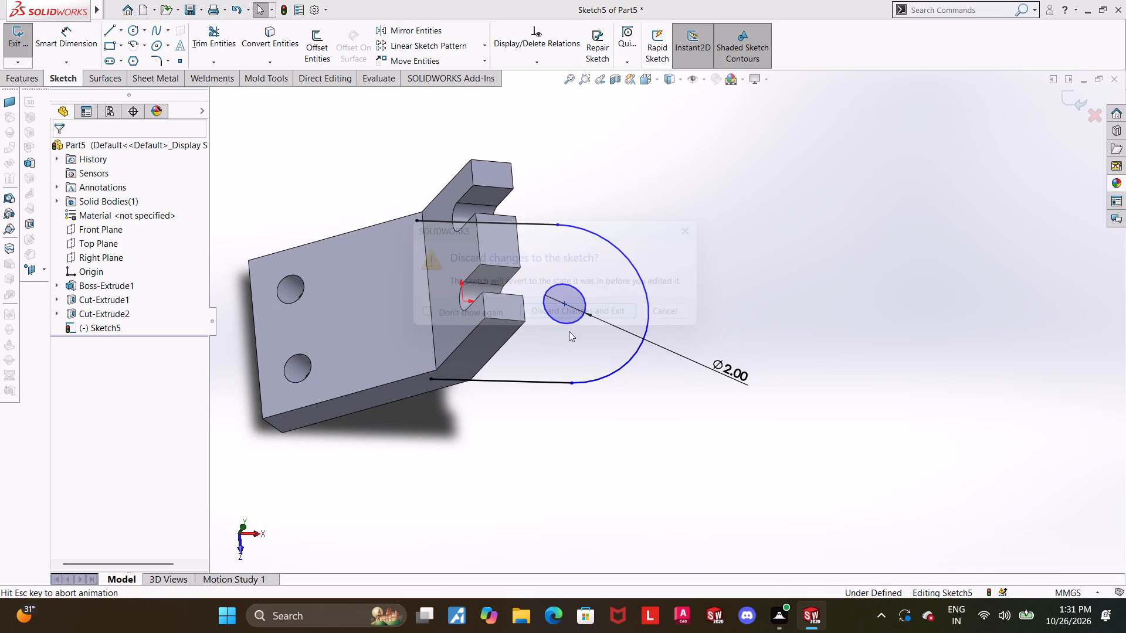
Open the base extrusion's definition, examine its depth and profile from several angles, and cancel without changes.
scroll(569, 346, up, 2)
middle_drag(496, 370, 510, 318)
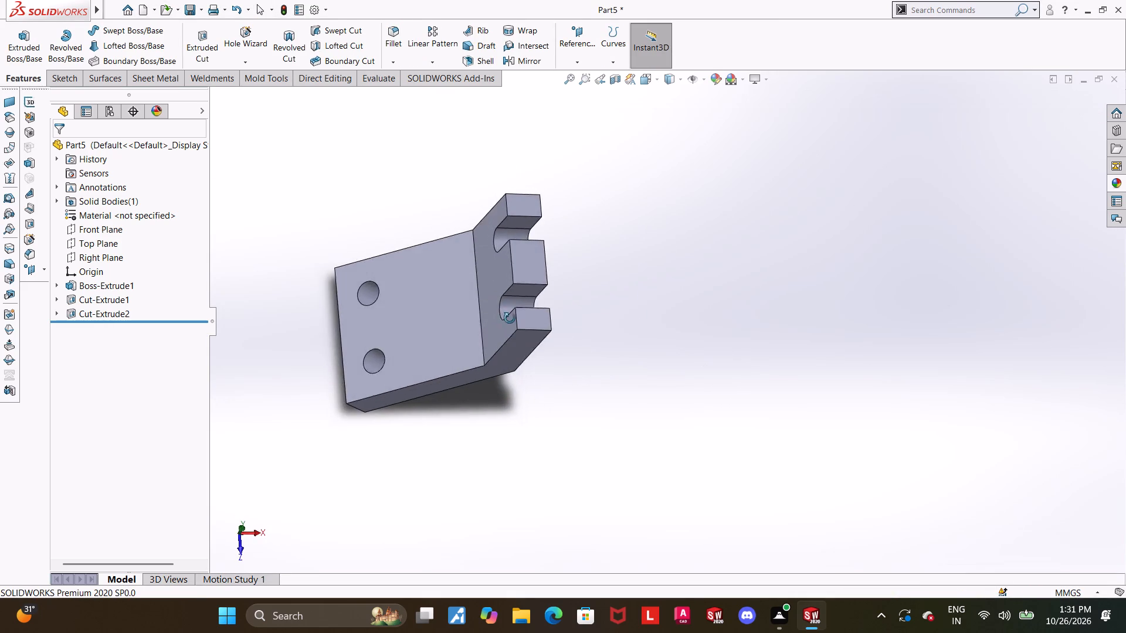
middle_drag(510, 318, 509, 276)
scroll(402, 378, down, 2)
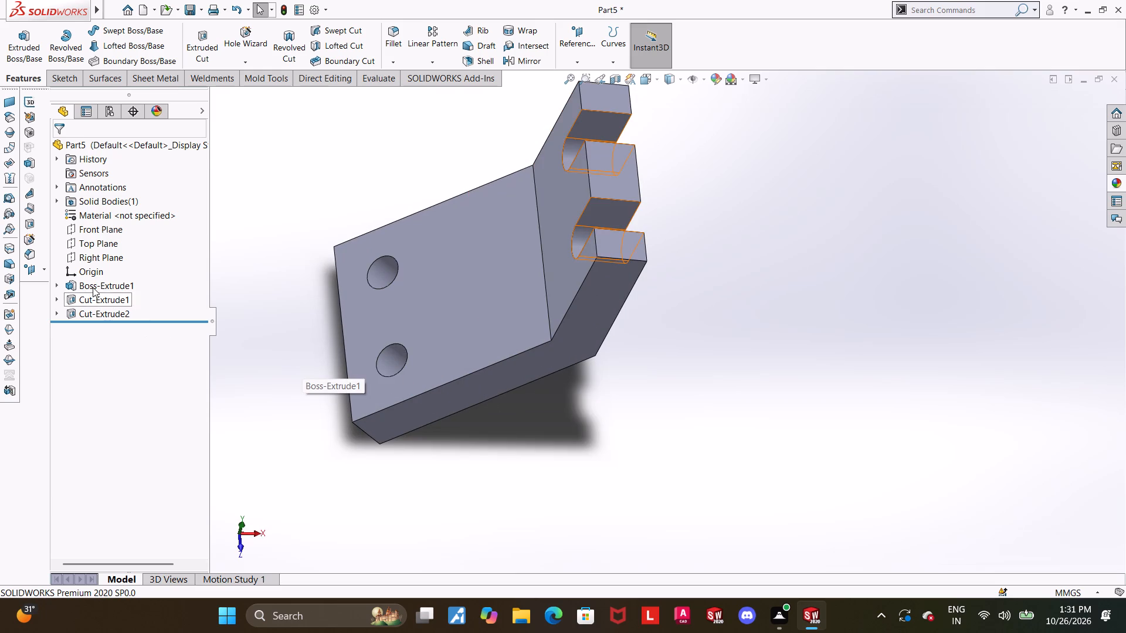
click(93, 287)
click(108, 257)
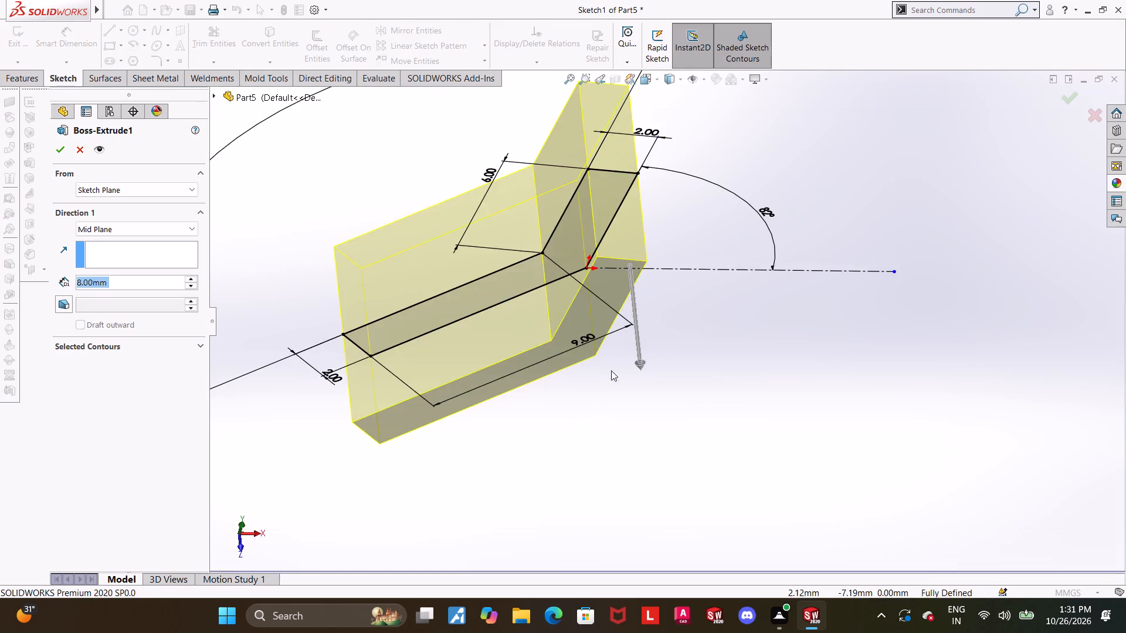
middle_drag(609, 370, 624, 288)
scroll(624, 288, up, 5)
scroll(662, 246, down, 2)
middle_drag(656, 266, 673, 298)
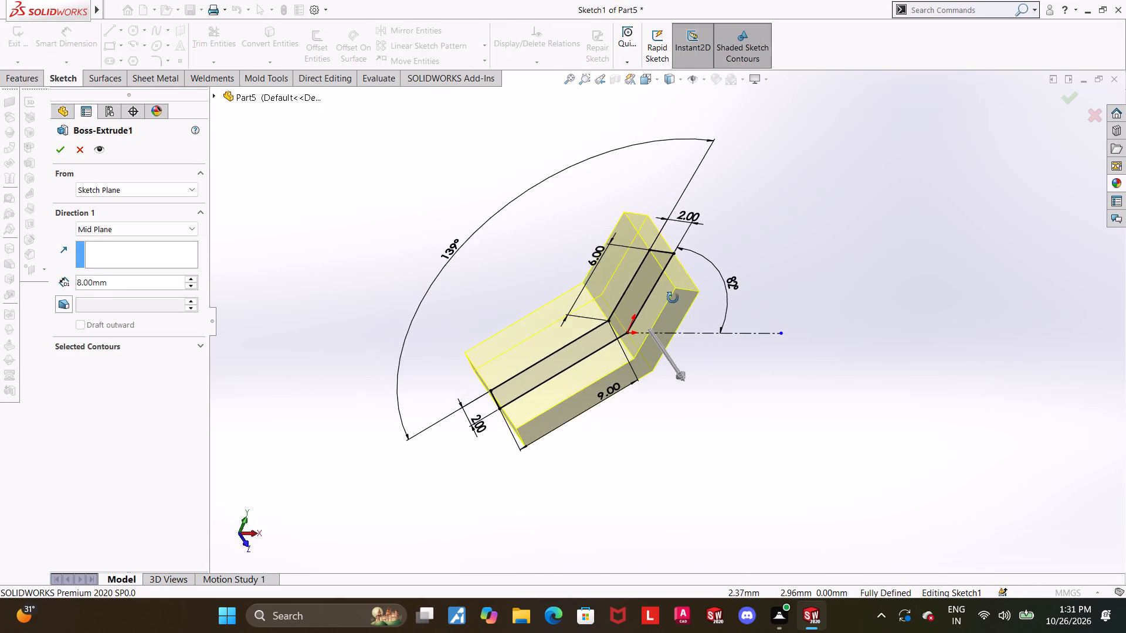
middle_drag(673, 298, 683, 250)
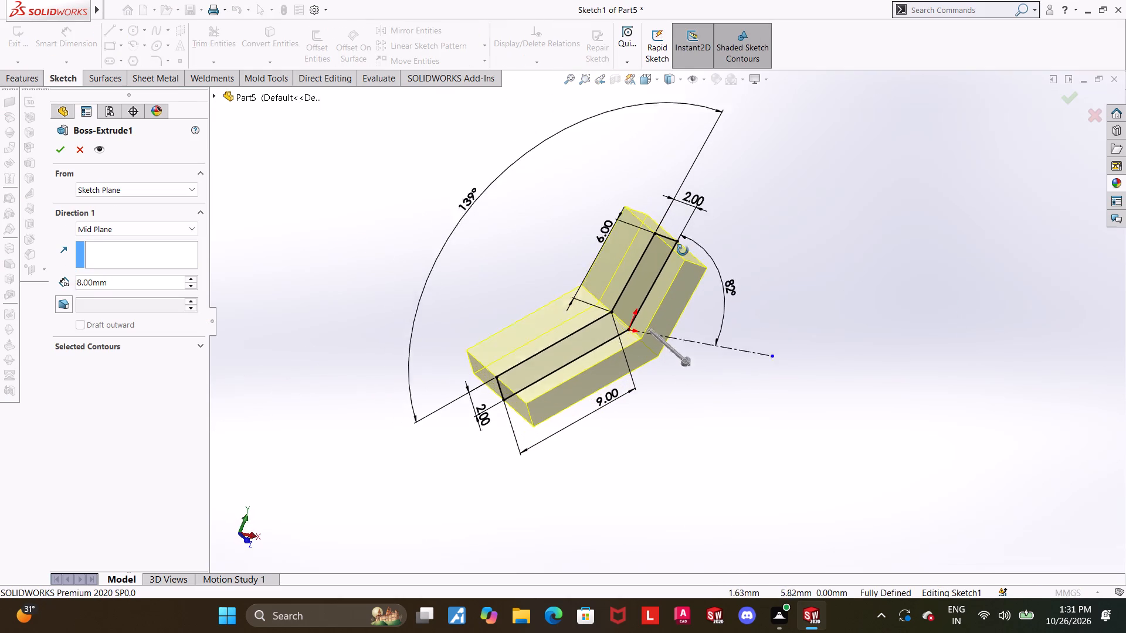
middle_drag(683, 250, 690, 257)
click(145, 284)
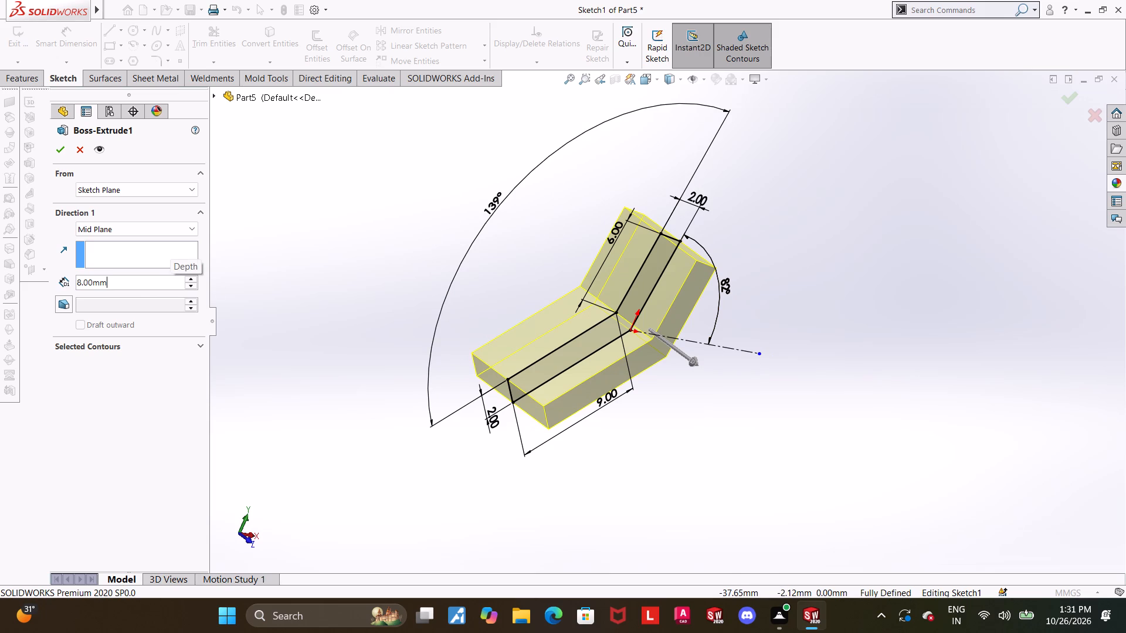
click(77, 147)
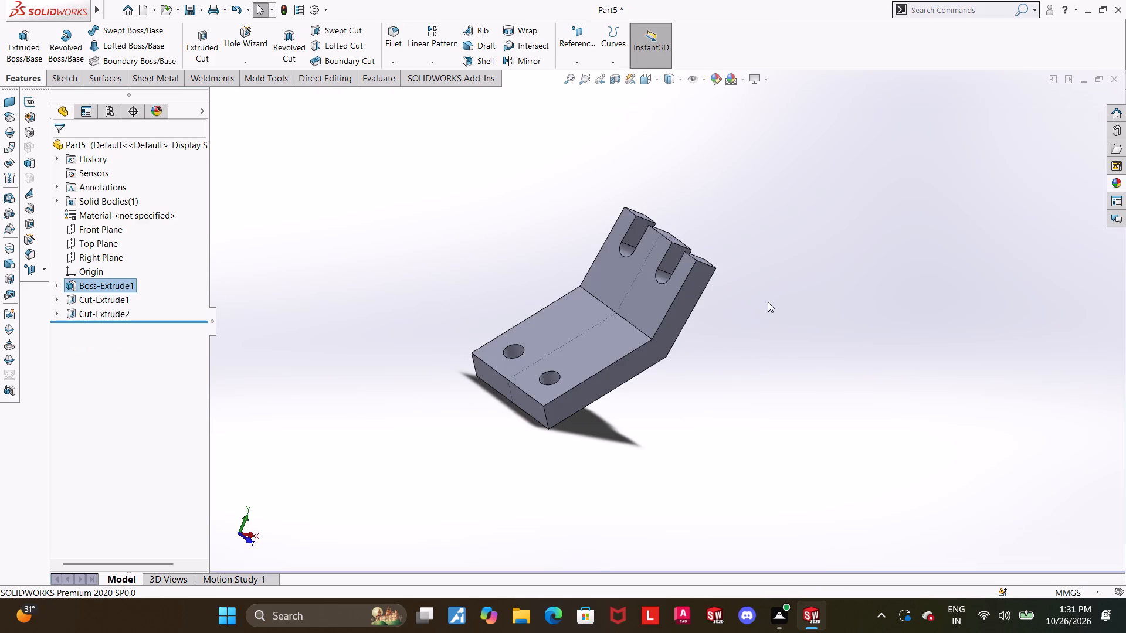
Start a new sketch on the Top Plane and orient the view normal to it.
middle_drag(763, 303, 724, 309)
click(305, 280)
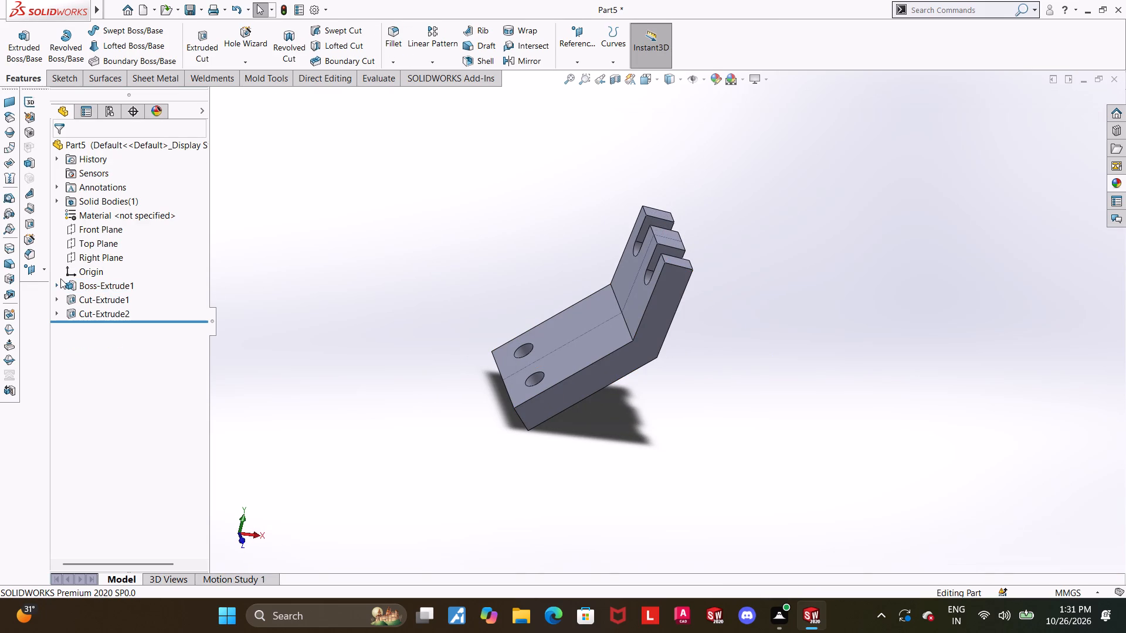
click(907, 343)
middle_drag(907, 343, 896, 370)
scroll(604, 329, down, 2)
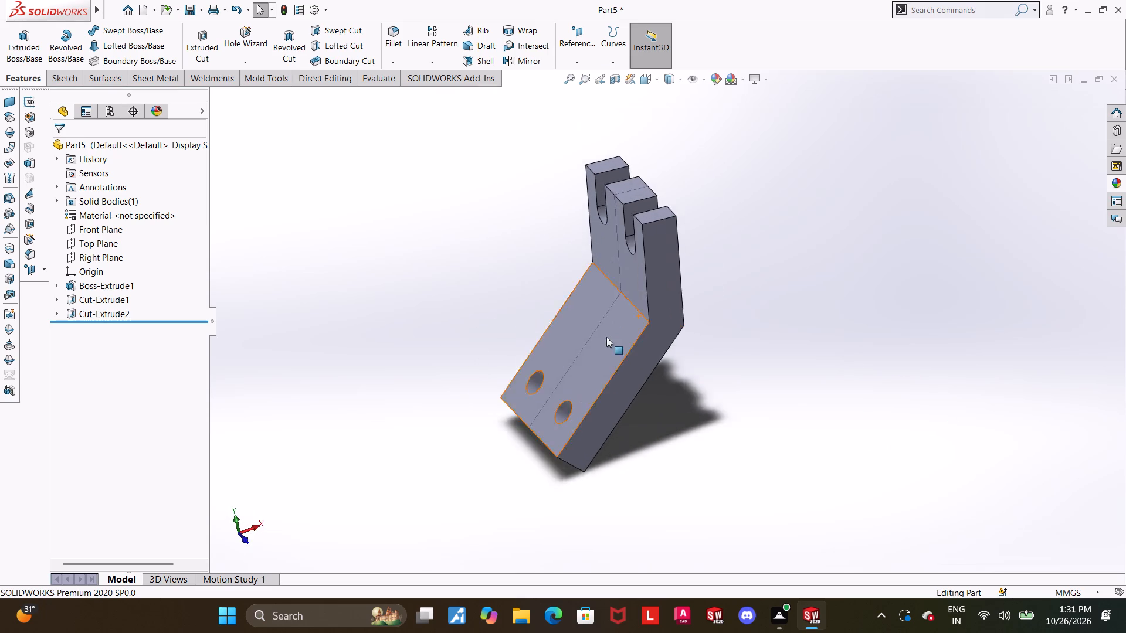
scroll(606, 337, down, 2)
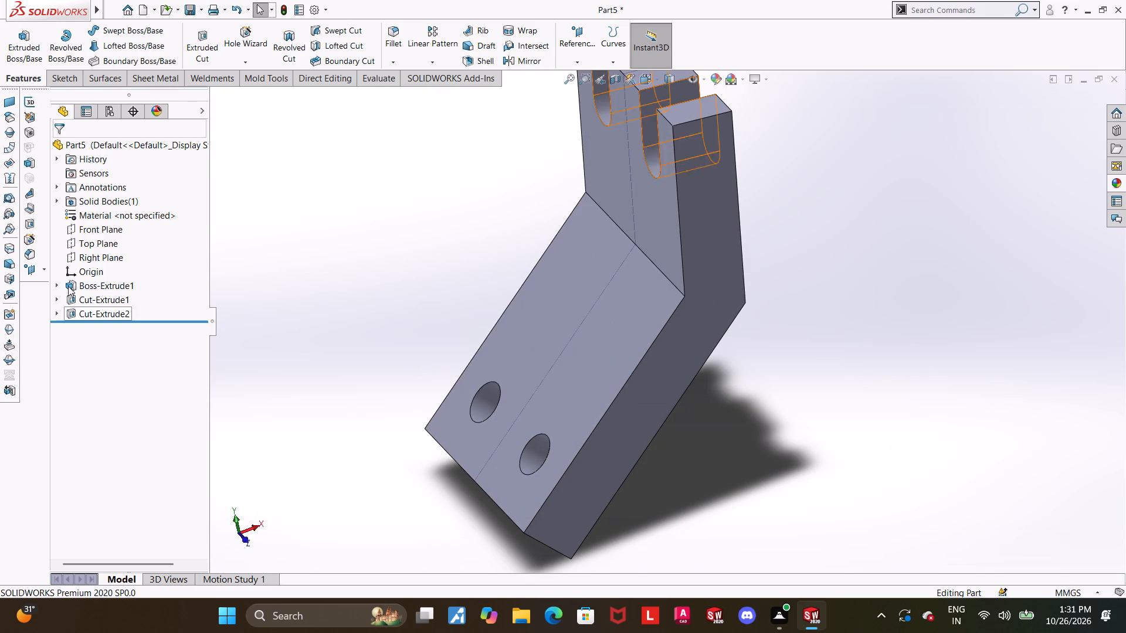
click(107, 241)
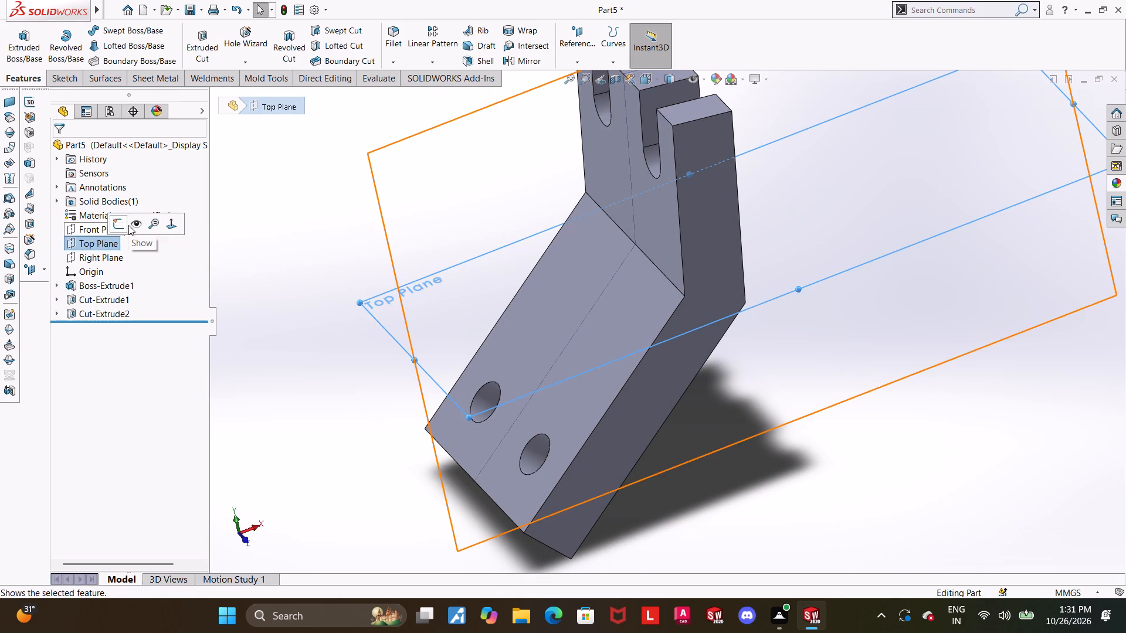
click(120, 229)
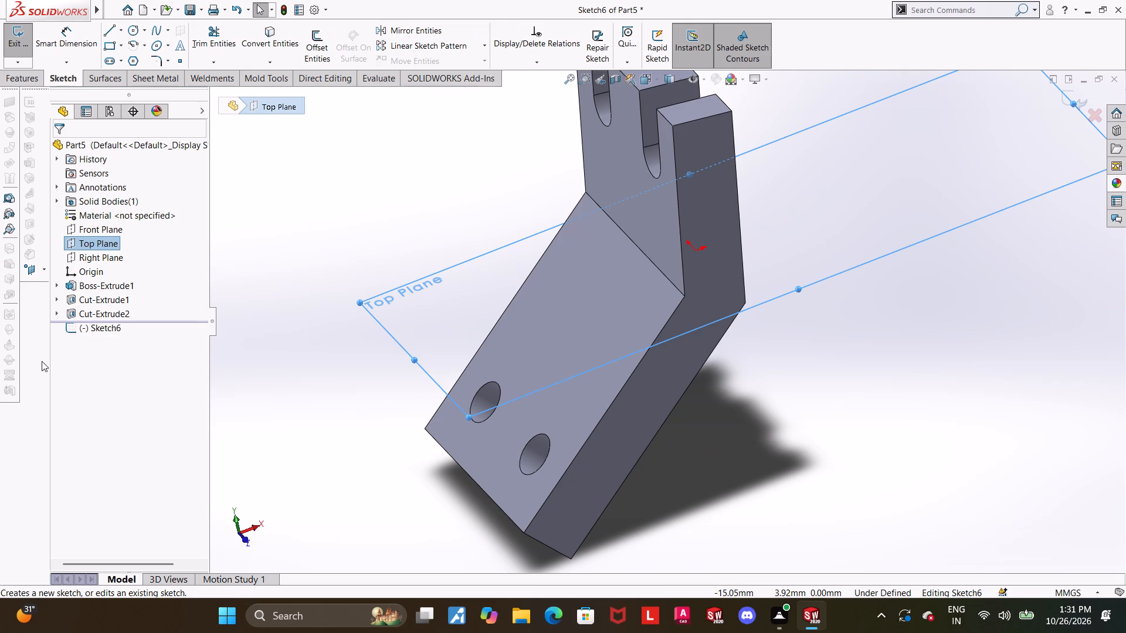
click(97, 335)
click(118, 336)
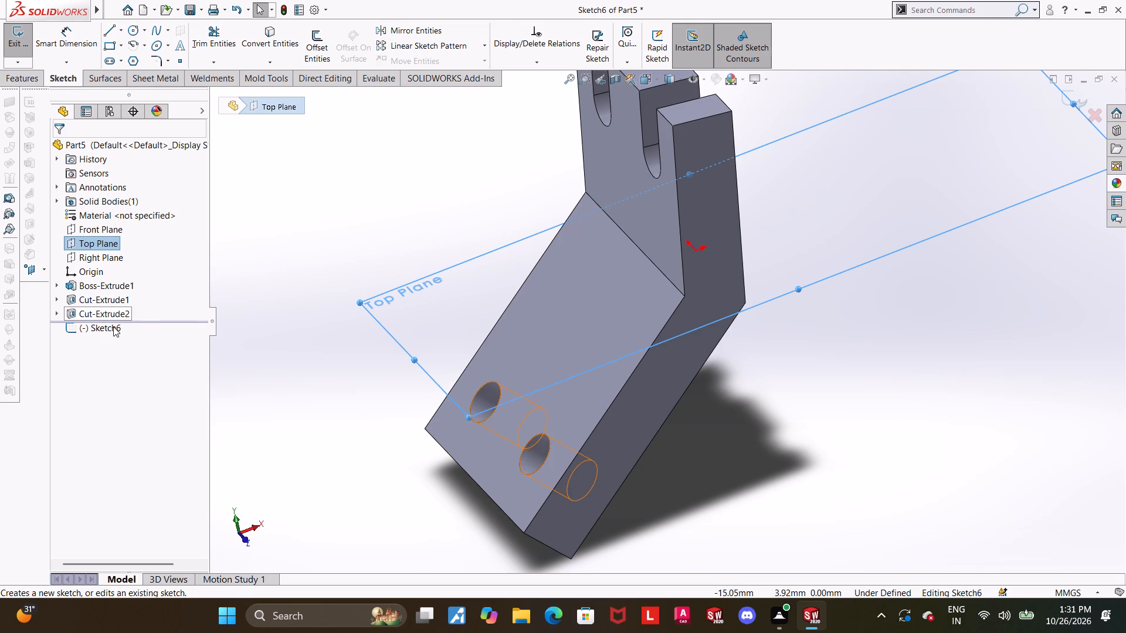
click(109, 327)
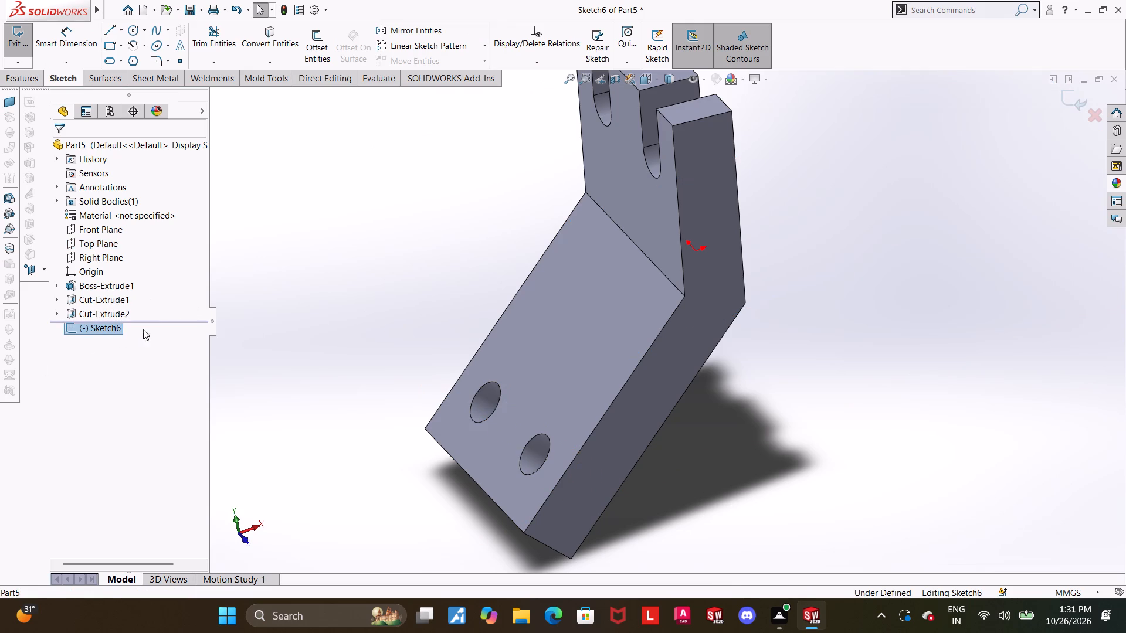
drag(380, 323, 371, 322)
click(109, 329)
click(138, 313)
scroll(934, 361, up, 2)
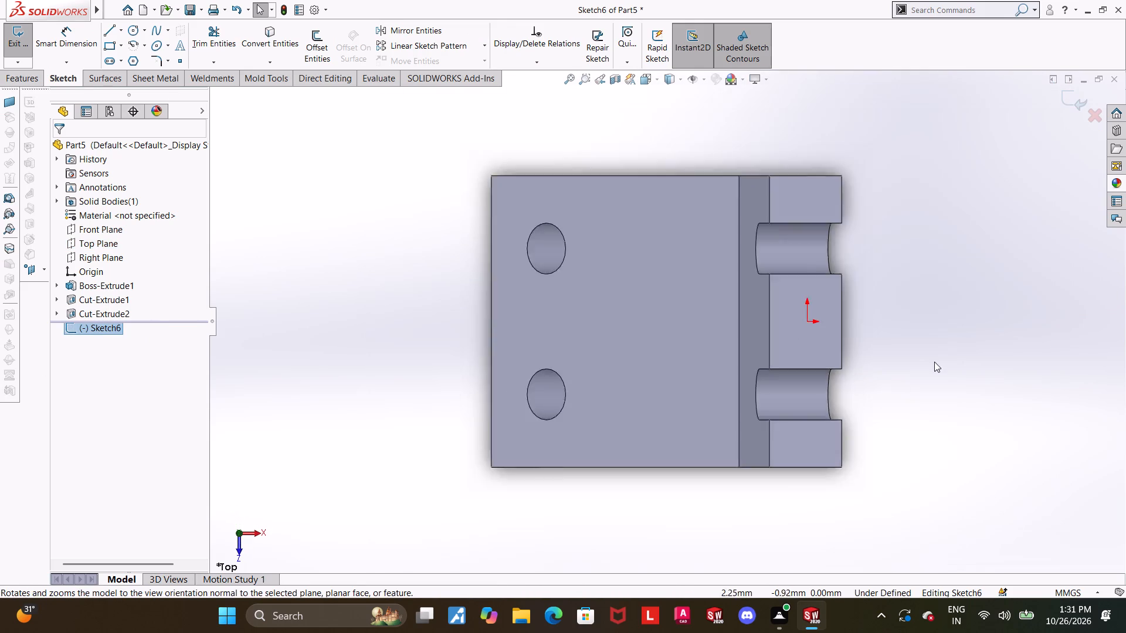
Sketch two horizontal lines about 9 mm long from the two ends of the bend edge, extending past the slotted arm.
scroll(934, 362, up, 3)
scroll(942, 336, down, 3)
click(110, 33)
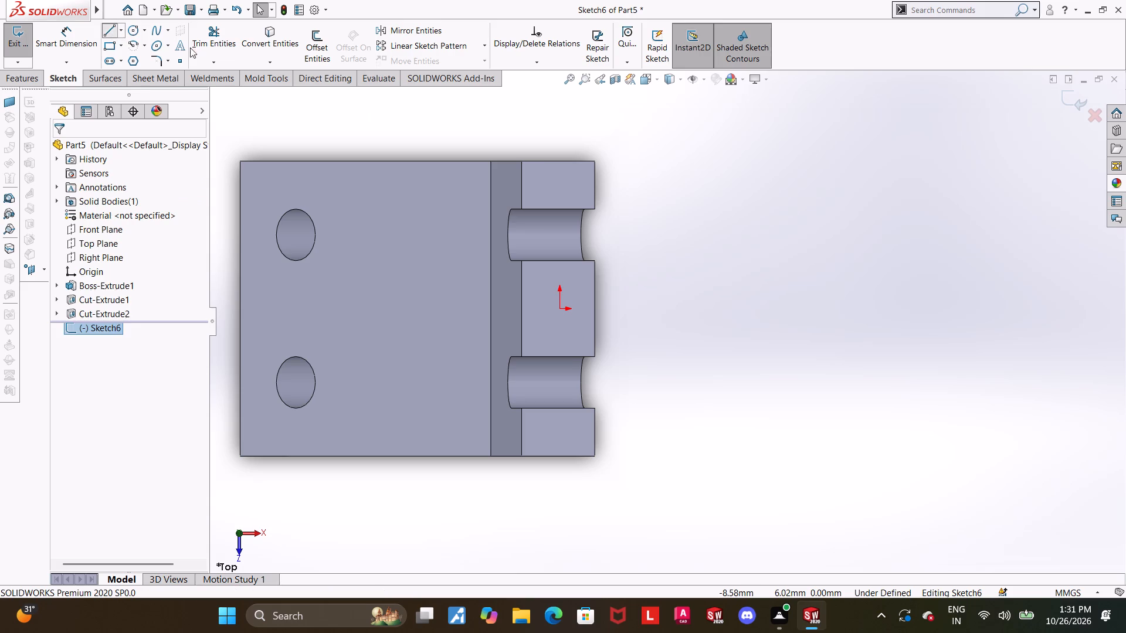
click(491, 160)
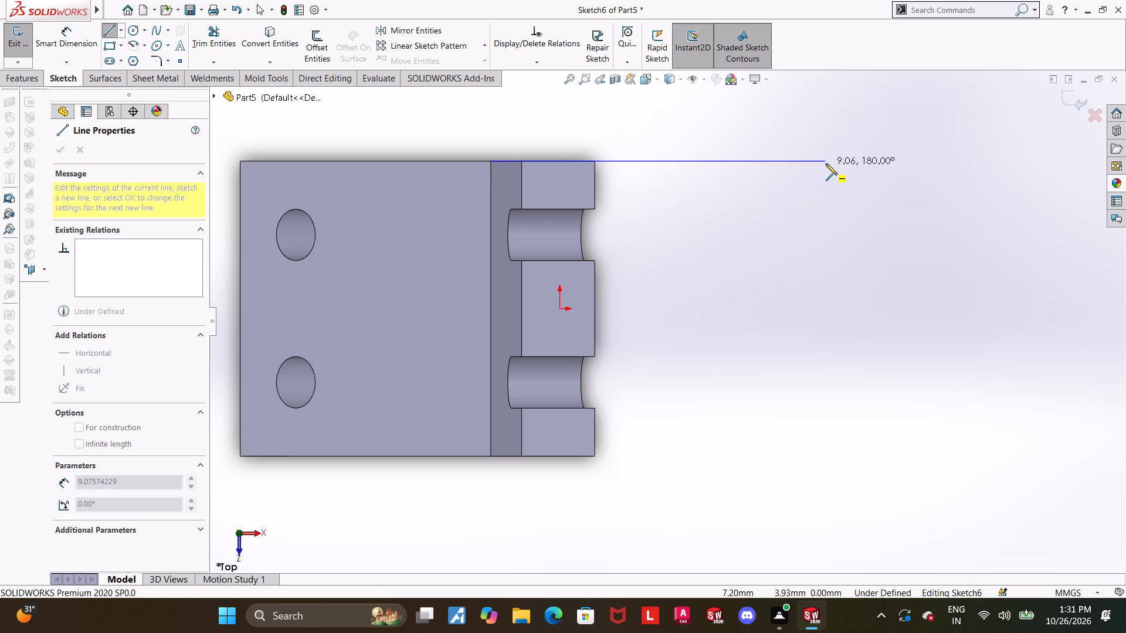
click(828, 162)
key(Escape)
key(Escape)
click(110, 28)
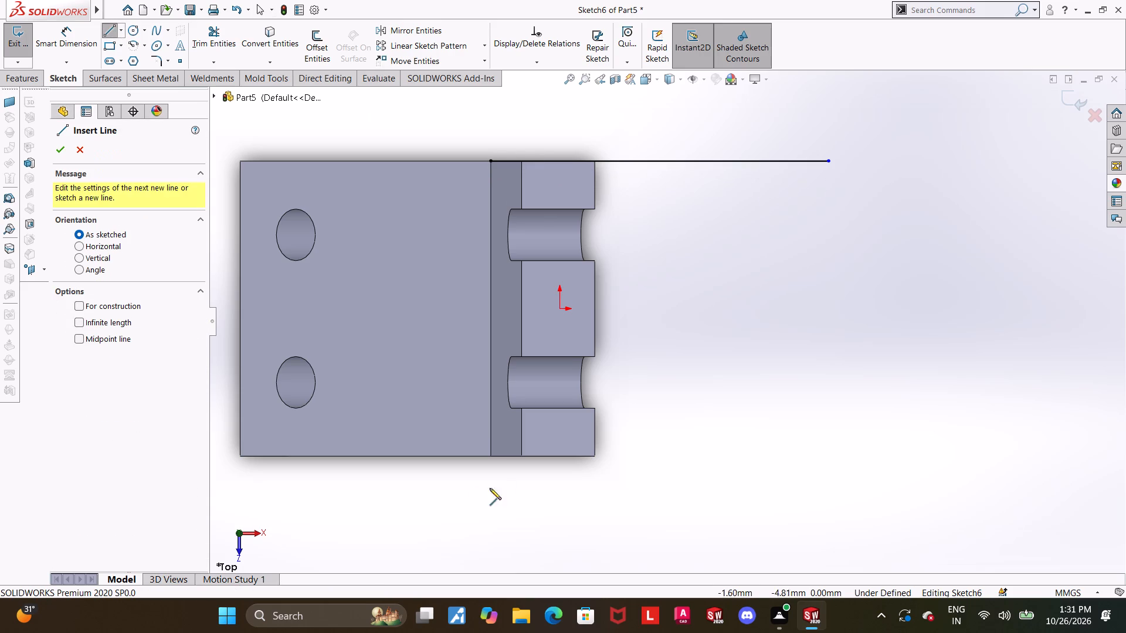
click(490, 457)
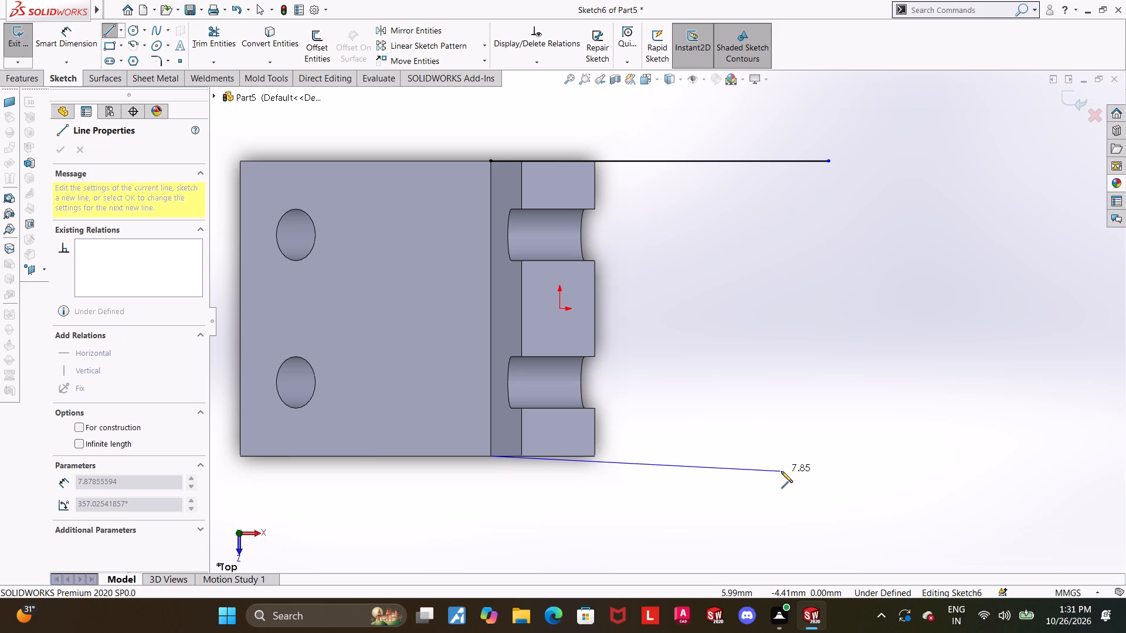
click(820, 458)
key(Escape)
key(Escape)
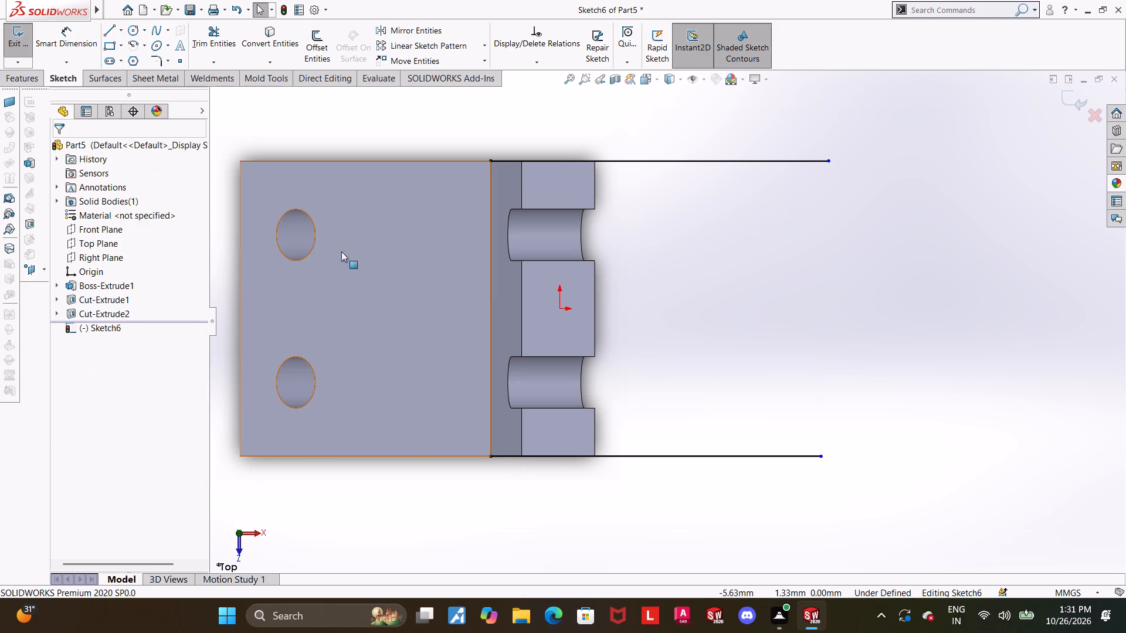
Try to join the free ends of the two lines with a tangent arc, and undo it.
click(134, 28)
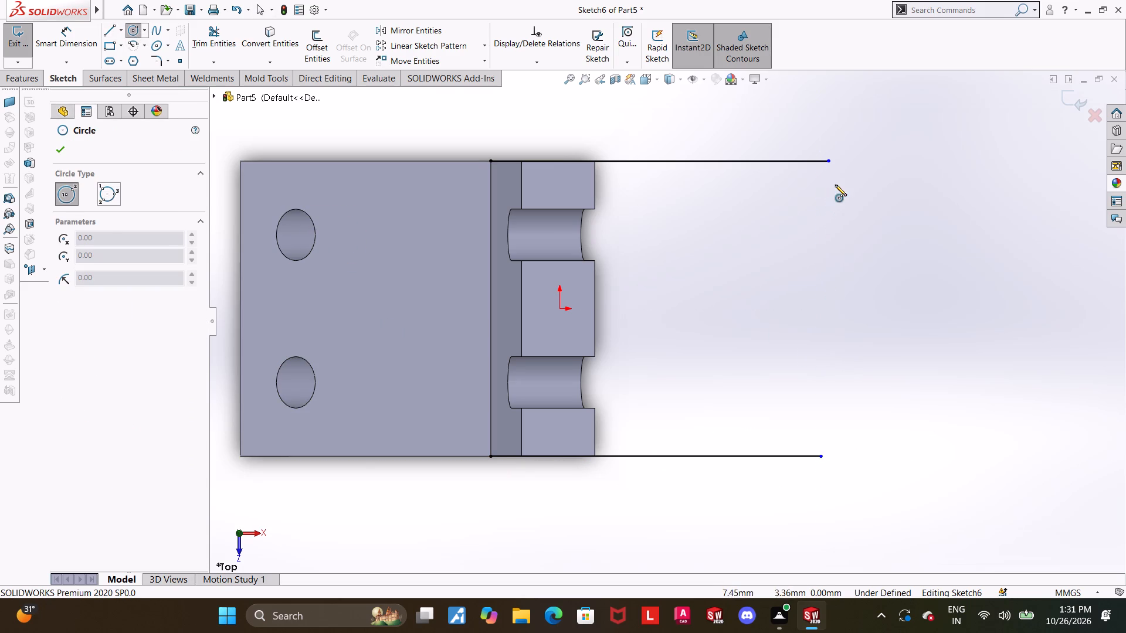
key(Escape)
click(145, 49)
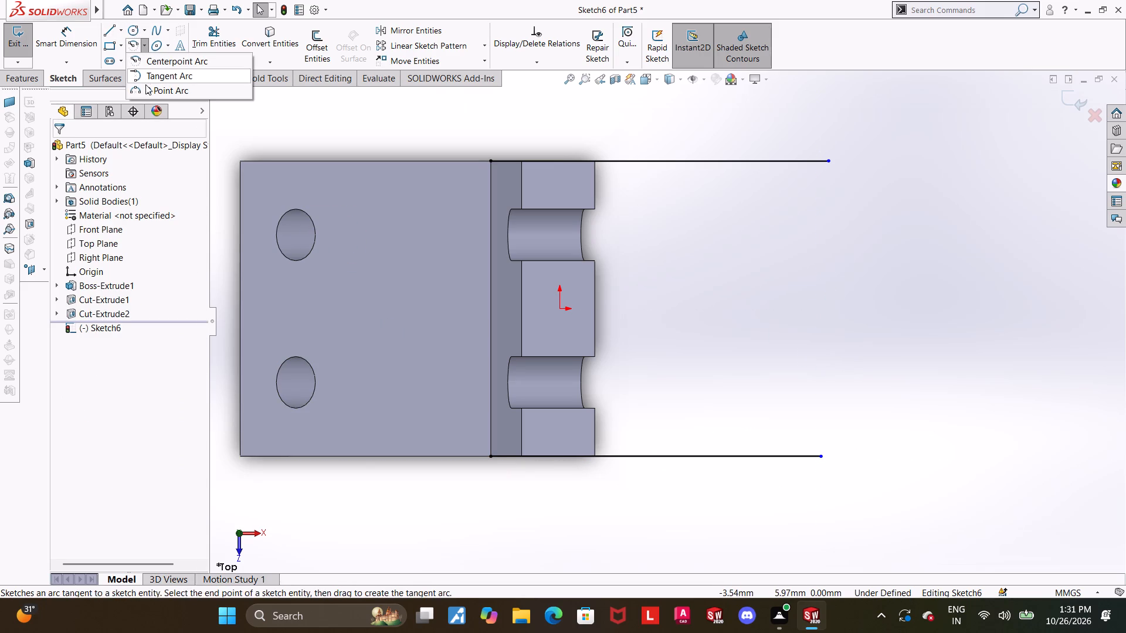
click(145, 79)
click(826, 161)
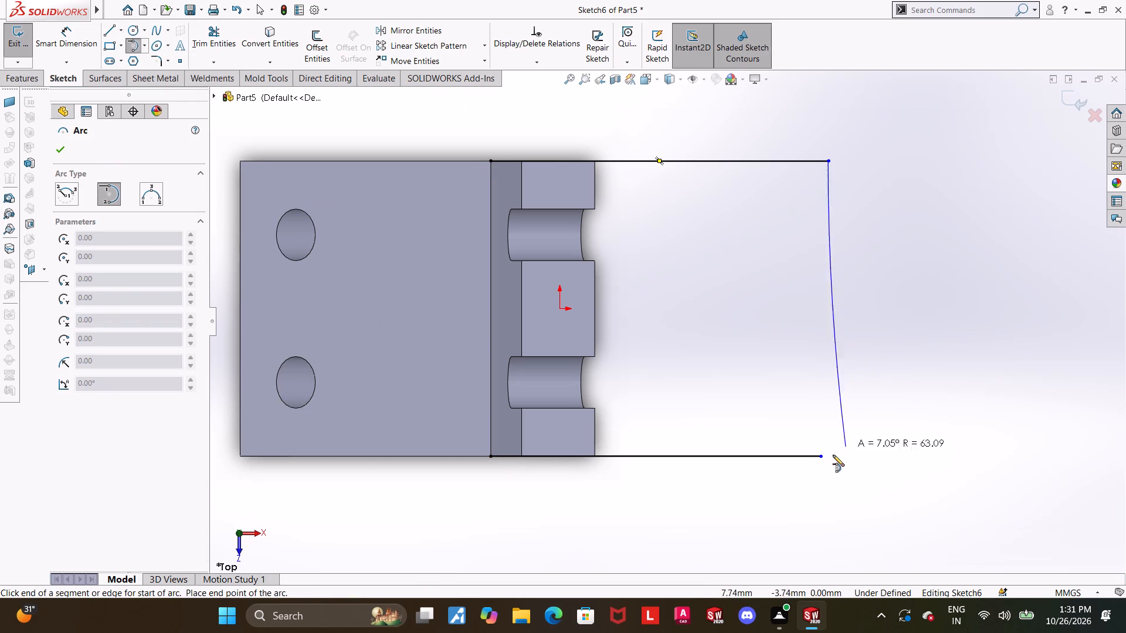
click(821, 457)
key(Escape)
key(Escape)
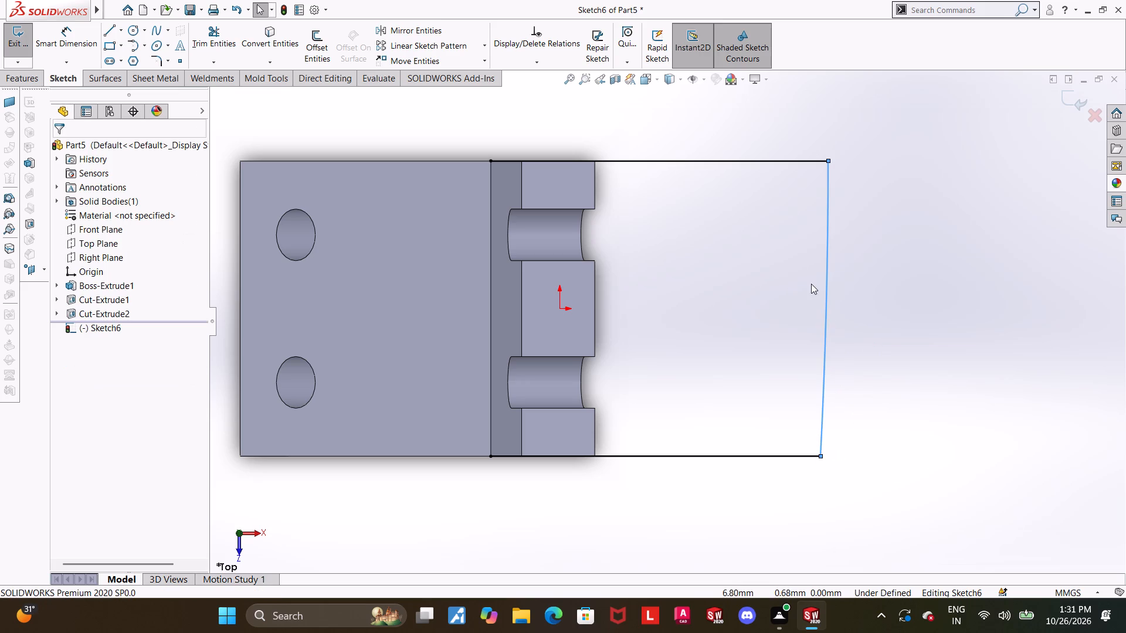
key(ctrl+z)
Sketch a roughly semicircular tangent arc of about 4 mm radius bulging outward between the free ends of the two lines.
click(138, 46)
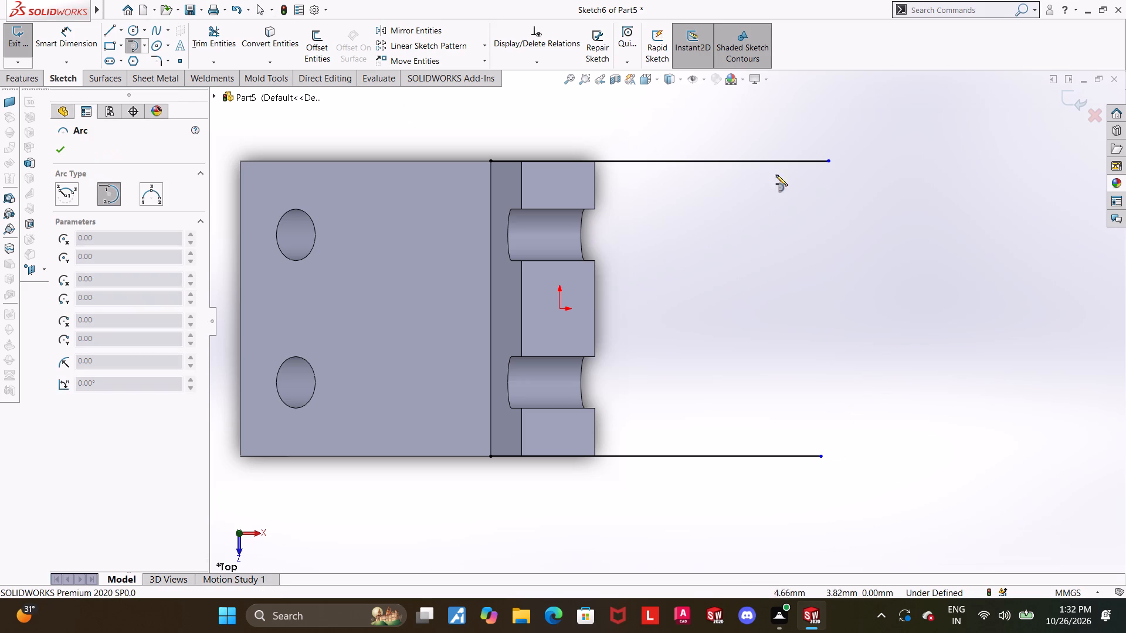
click(829, 161)
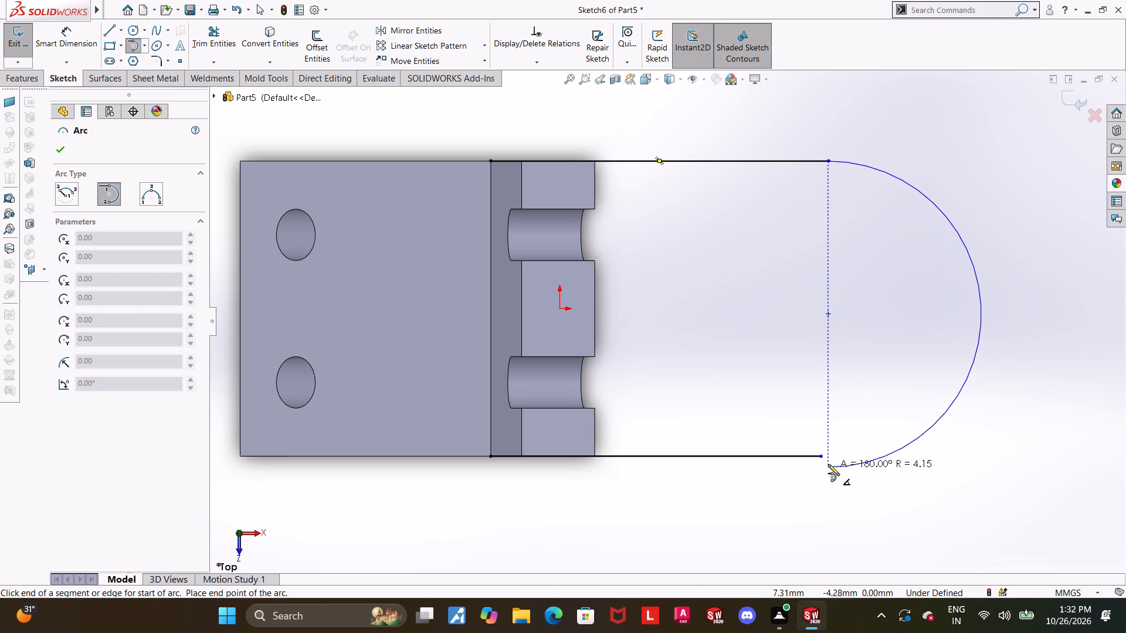
click(821, 454)
key(Escape)
key(Escape)
key(Escape)
key(Escape)
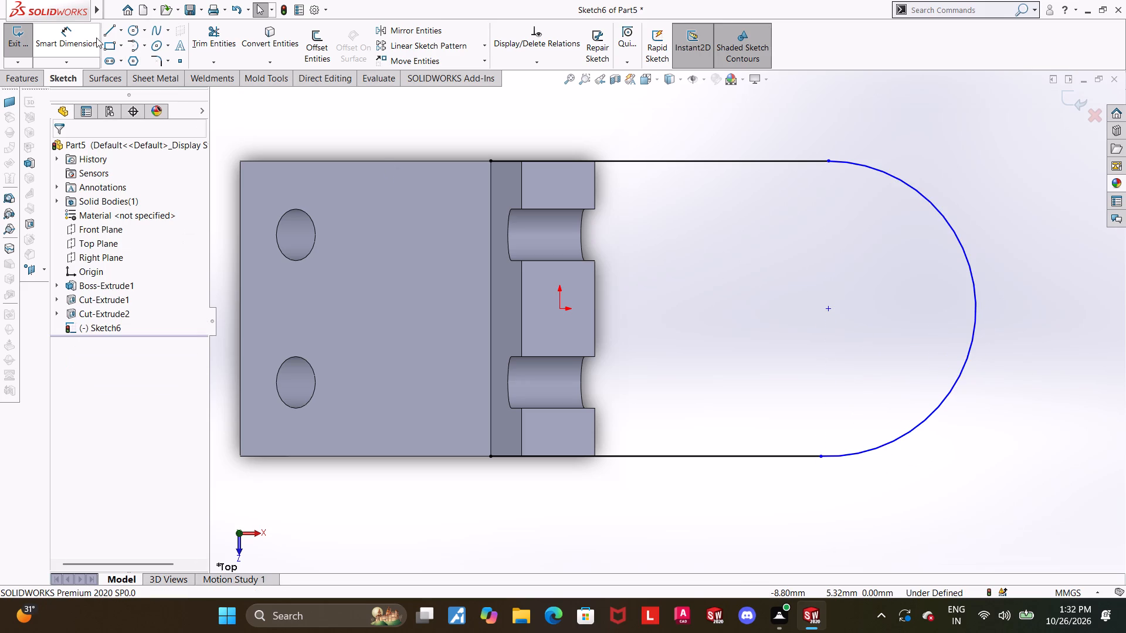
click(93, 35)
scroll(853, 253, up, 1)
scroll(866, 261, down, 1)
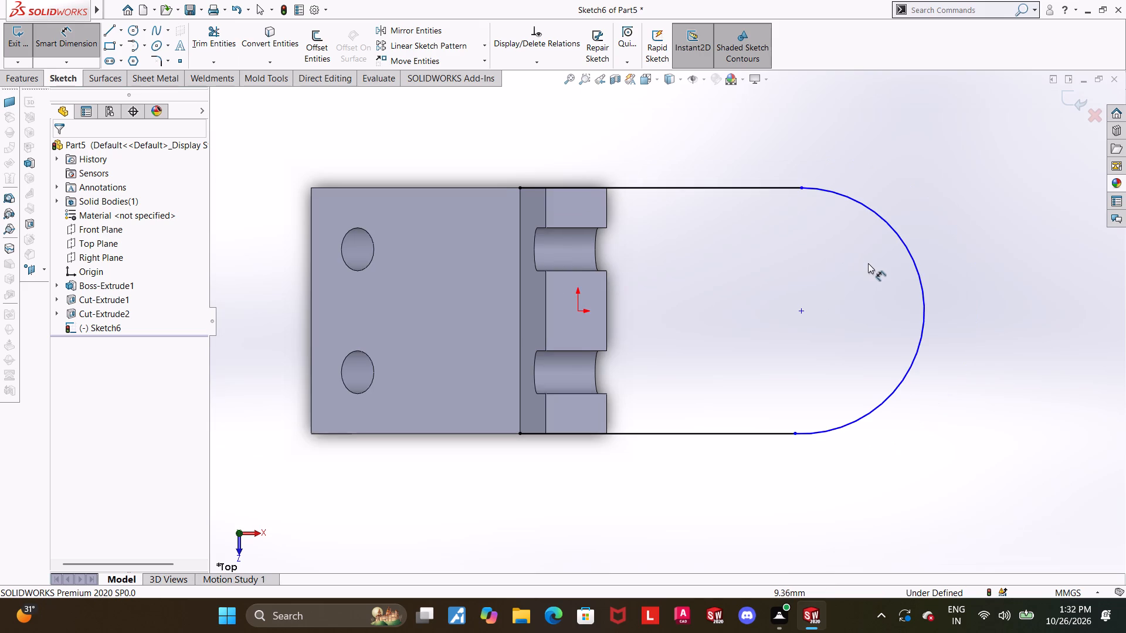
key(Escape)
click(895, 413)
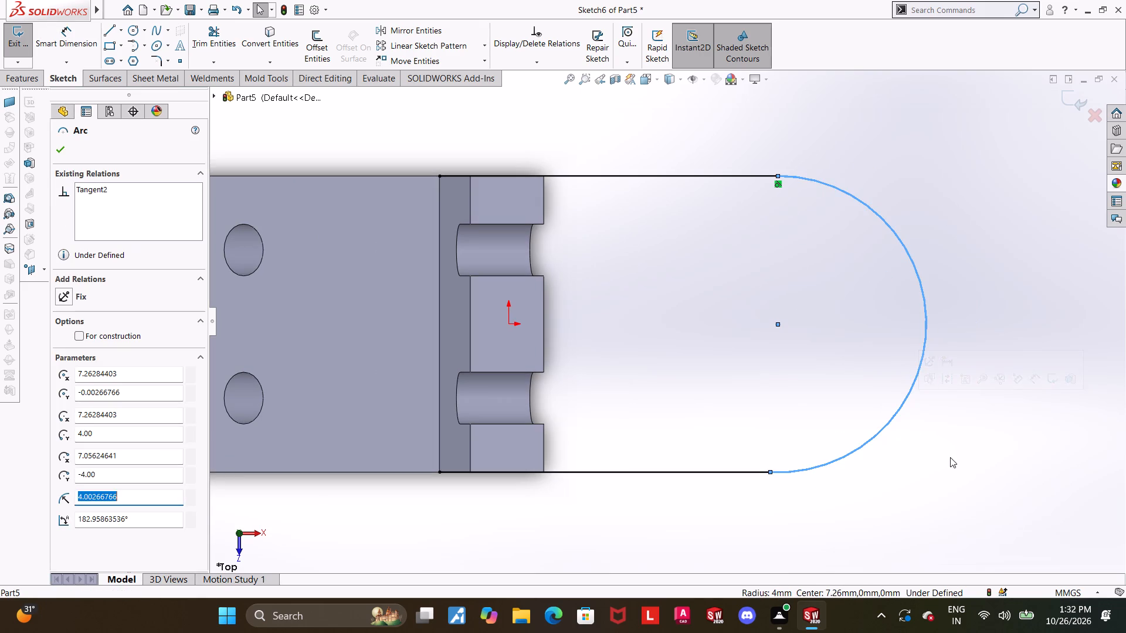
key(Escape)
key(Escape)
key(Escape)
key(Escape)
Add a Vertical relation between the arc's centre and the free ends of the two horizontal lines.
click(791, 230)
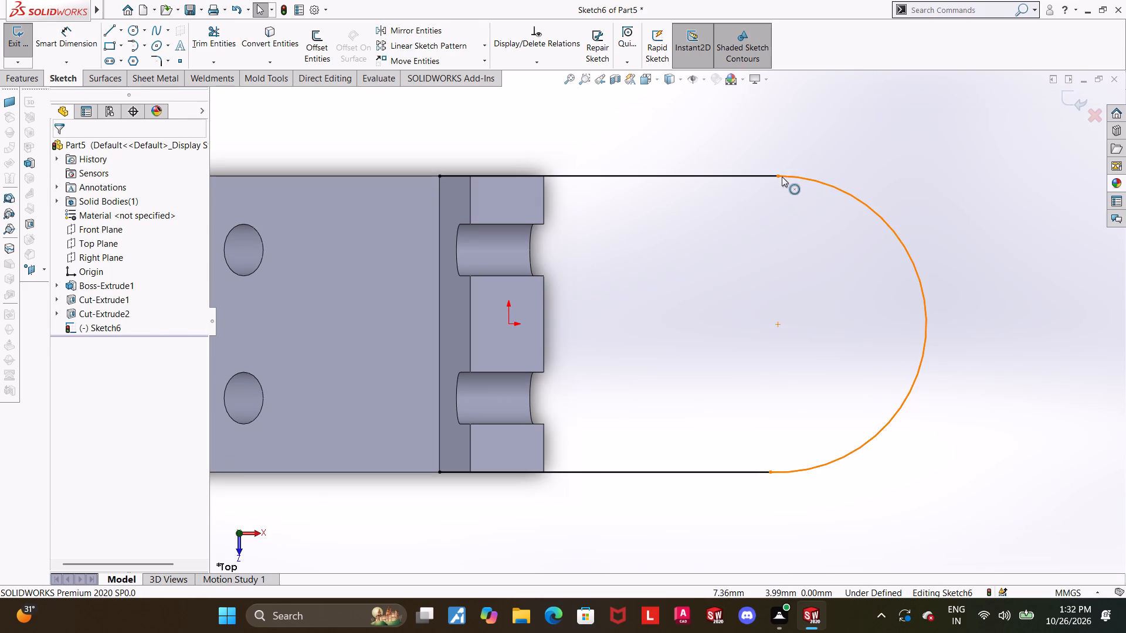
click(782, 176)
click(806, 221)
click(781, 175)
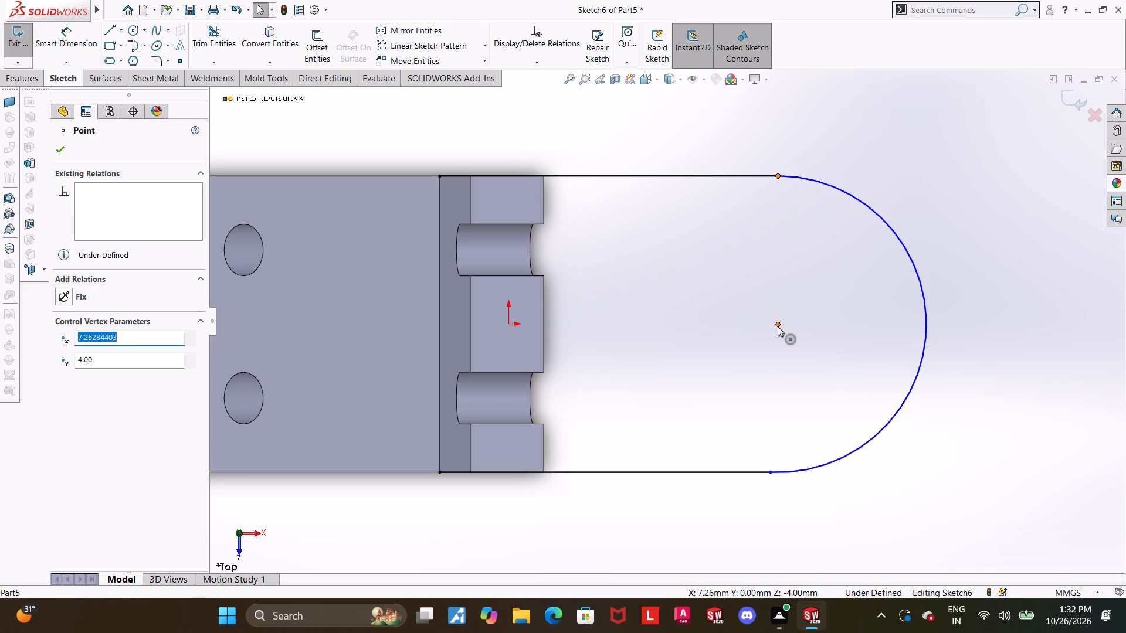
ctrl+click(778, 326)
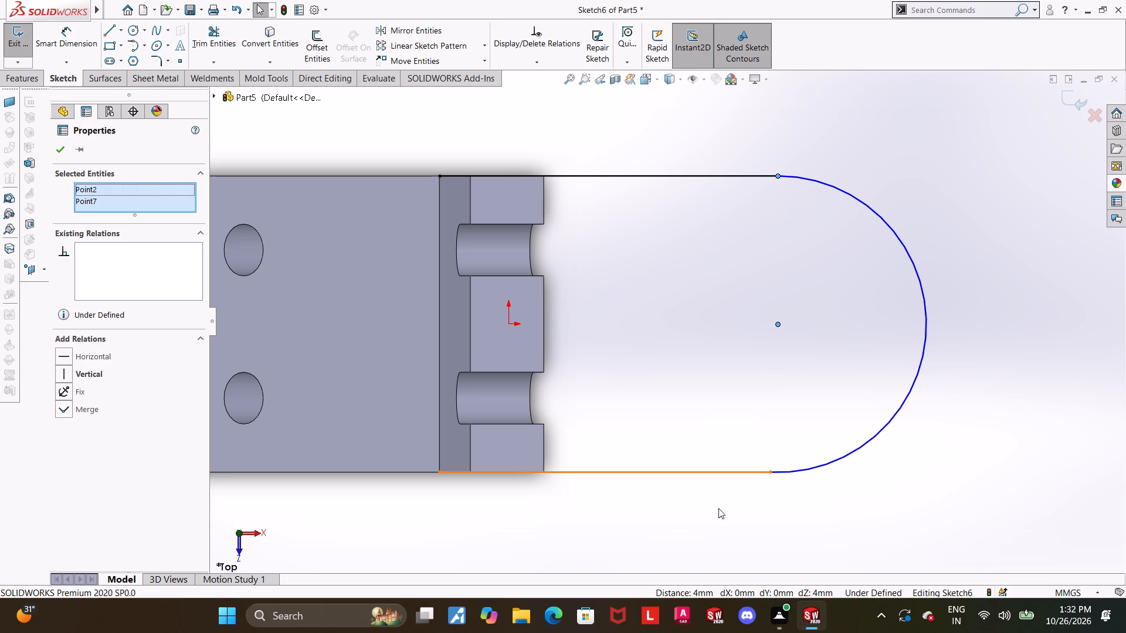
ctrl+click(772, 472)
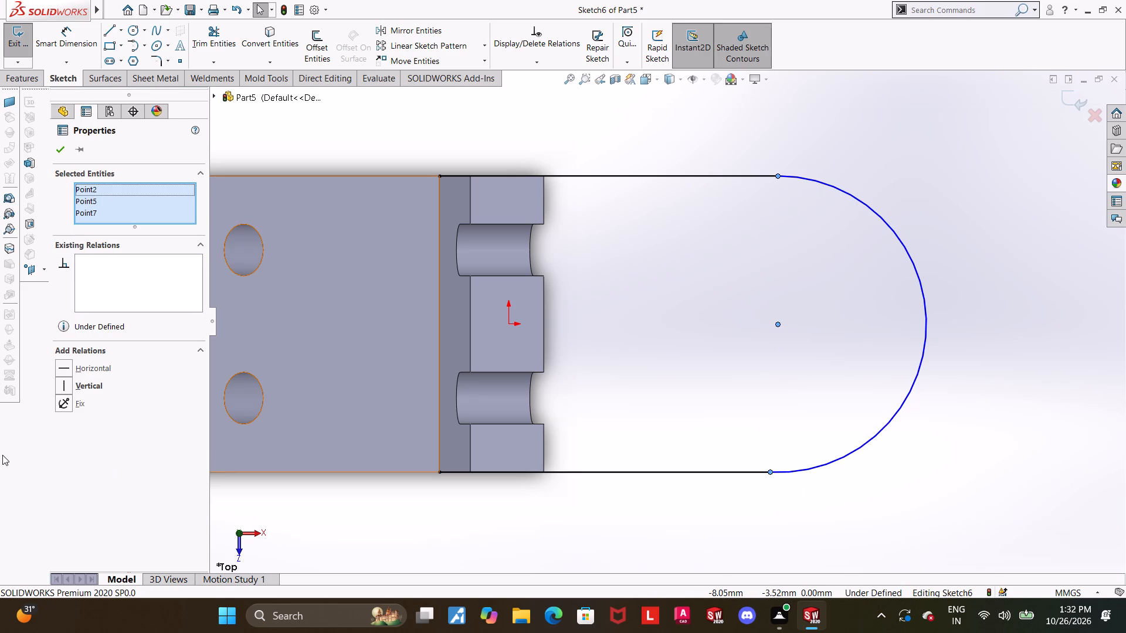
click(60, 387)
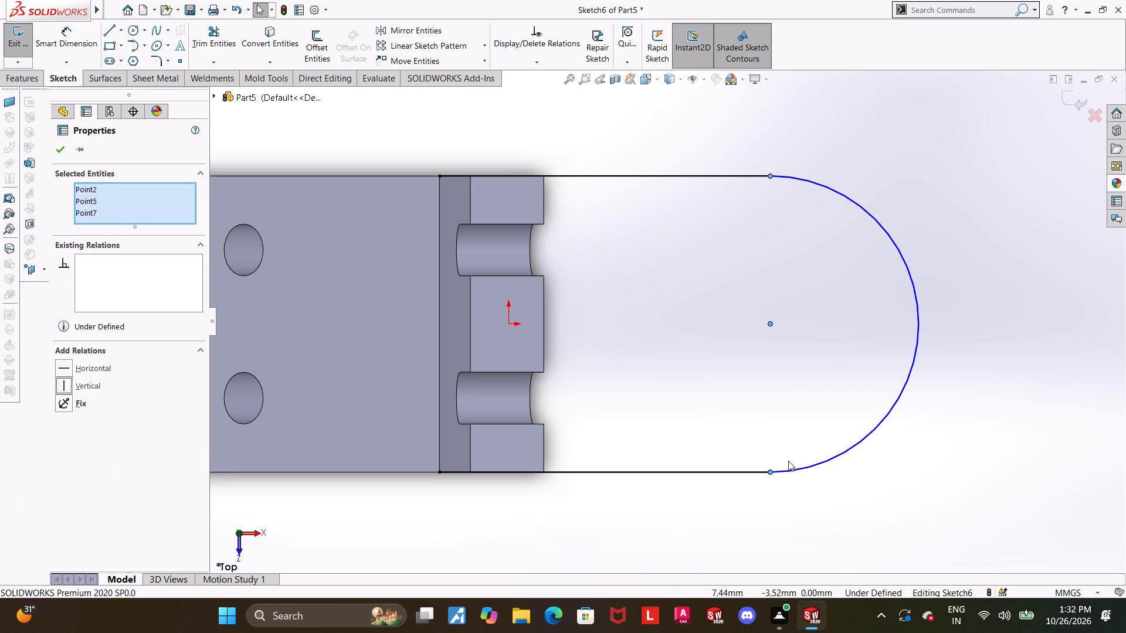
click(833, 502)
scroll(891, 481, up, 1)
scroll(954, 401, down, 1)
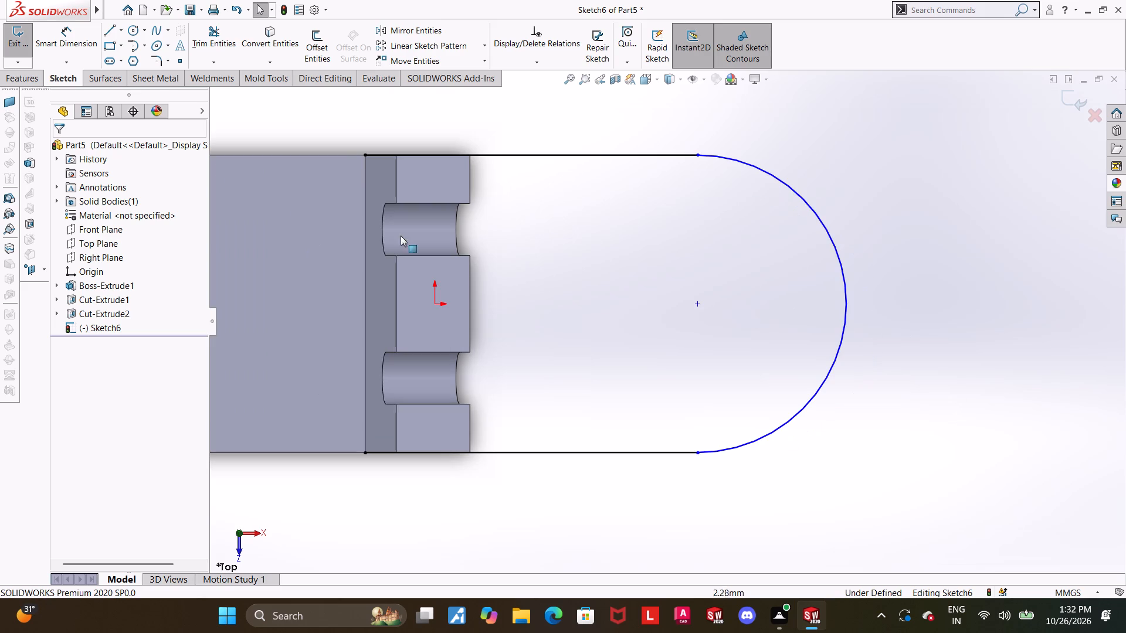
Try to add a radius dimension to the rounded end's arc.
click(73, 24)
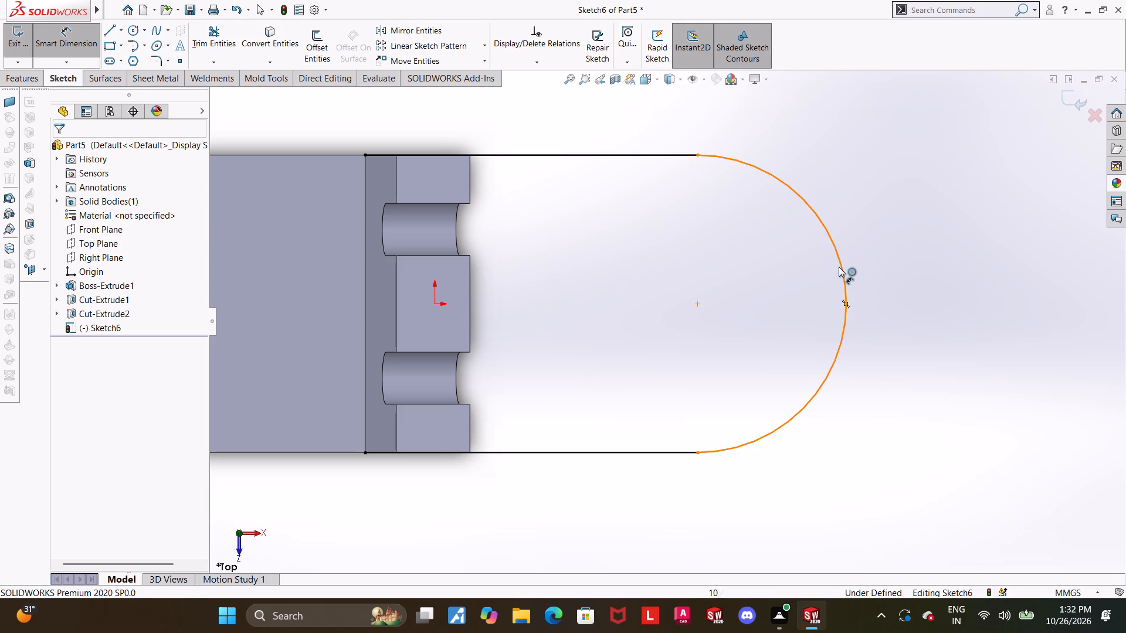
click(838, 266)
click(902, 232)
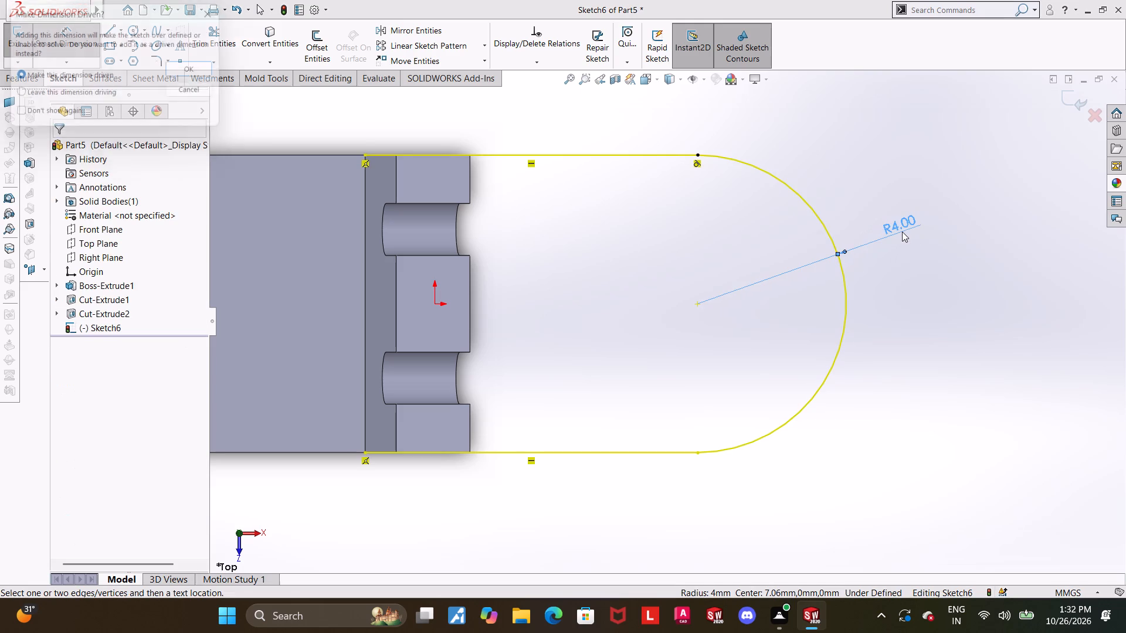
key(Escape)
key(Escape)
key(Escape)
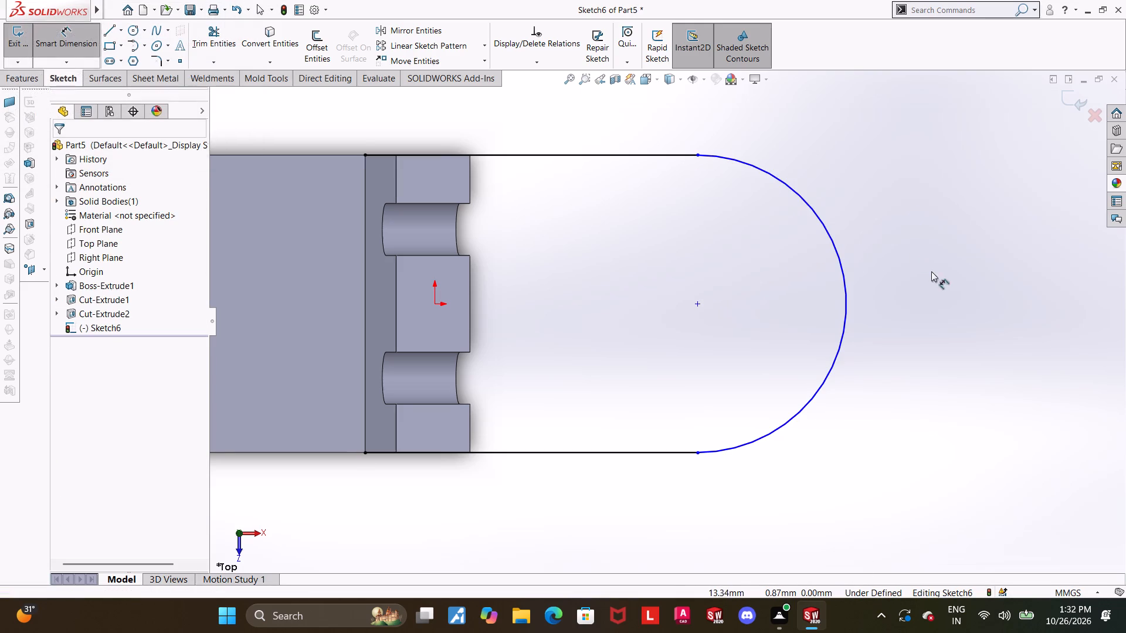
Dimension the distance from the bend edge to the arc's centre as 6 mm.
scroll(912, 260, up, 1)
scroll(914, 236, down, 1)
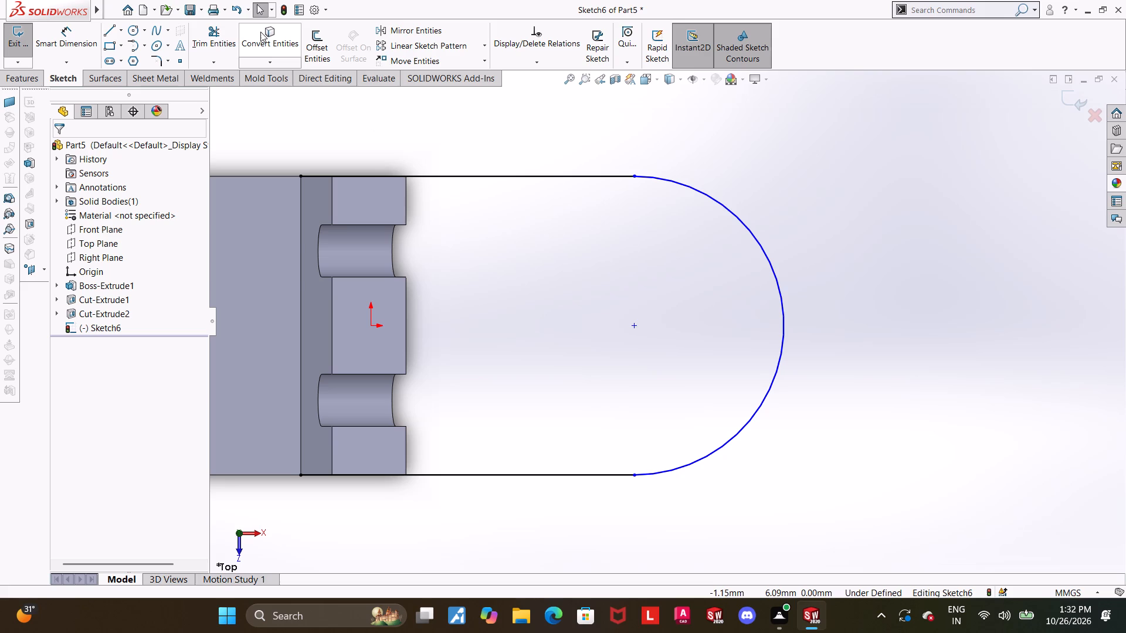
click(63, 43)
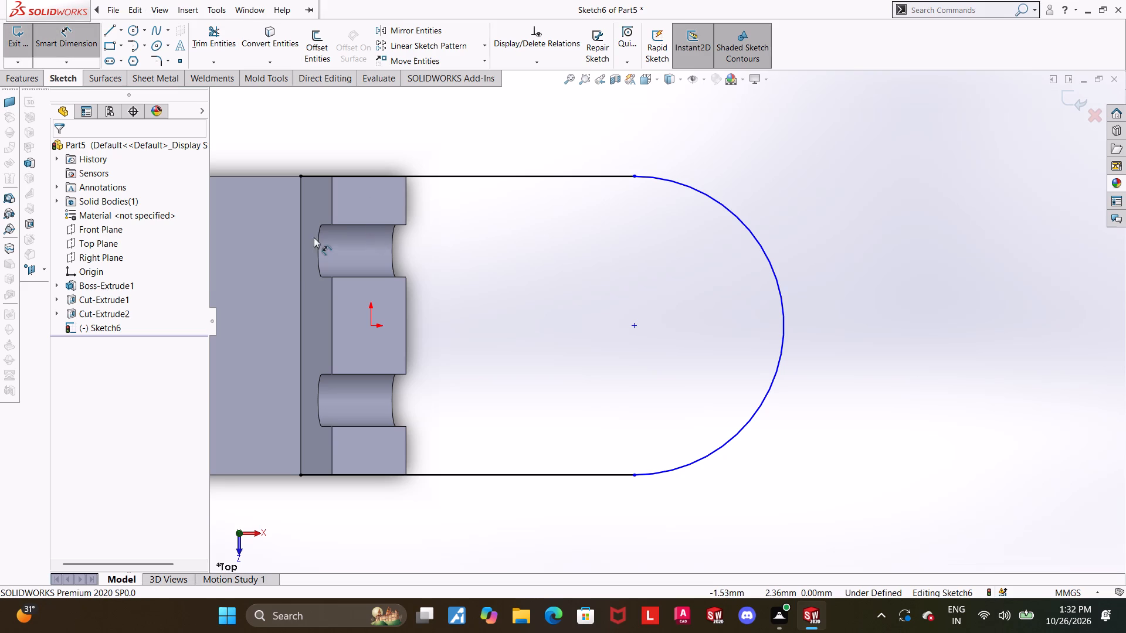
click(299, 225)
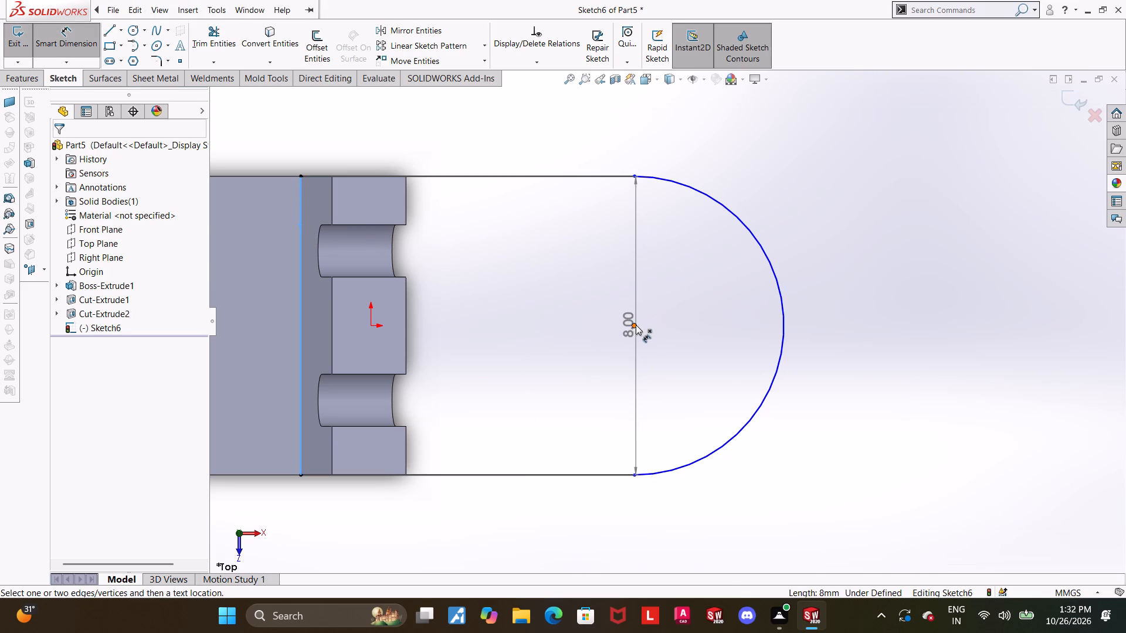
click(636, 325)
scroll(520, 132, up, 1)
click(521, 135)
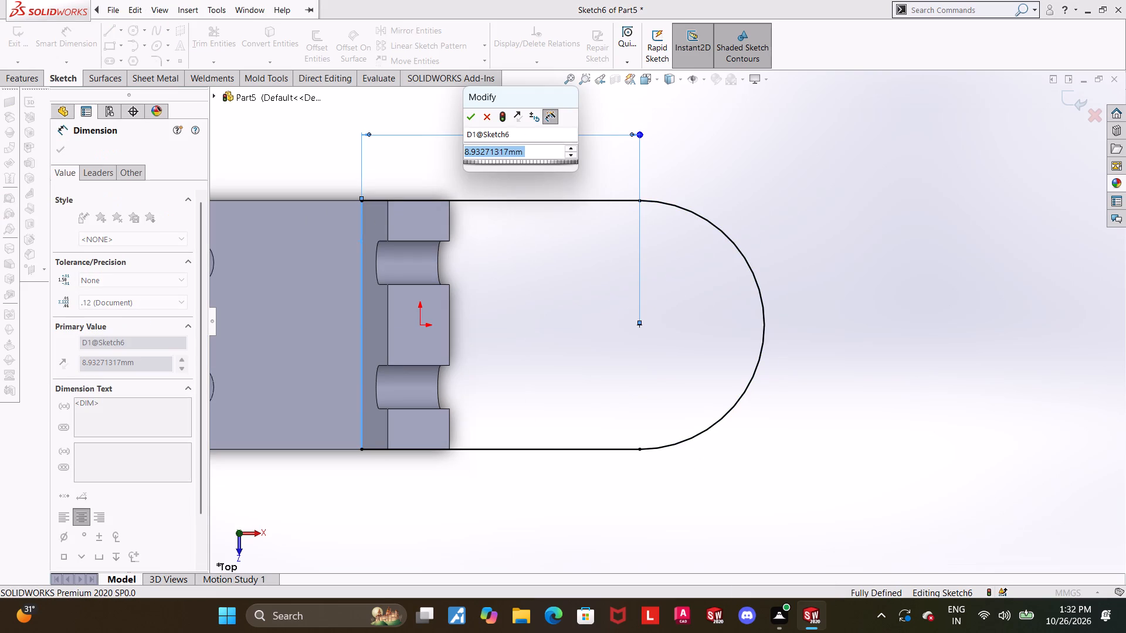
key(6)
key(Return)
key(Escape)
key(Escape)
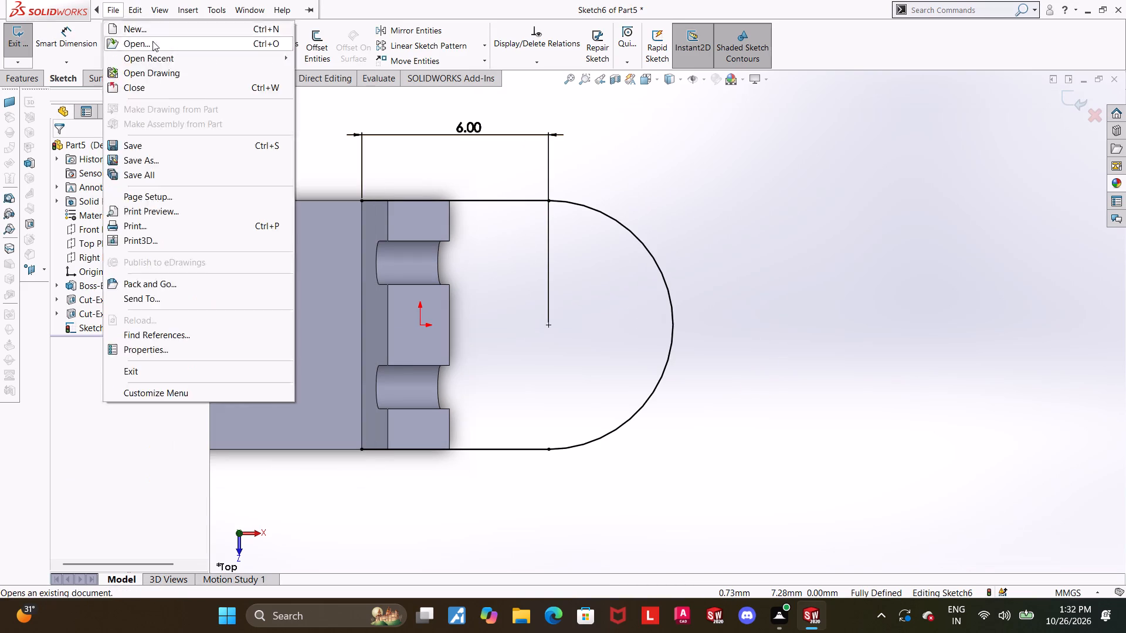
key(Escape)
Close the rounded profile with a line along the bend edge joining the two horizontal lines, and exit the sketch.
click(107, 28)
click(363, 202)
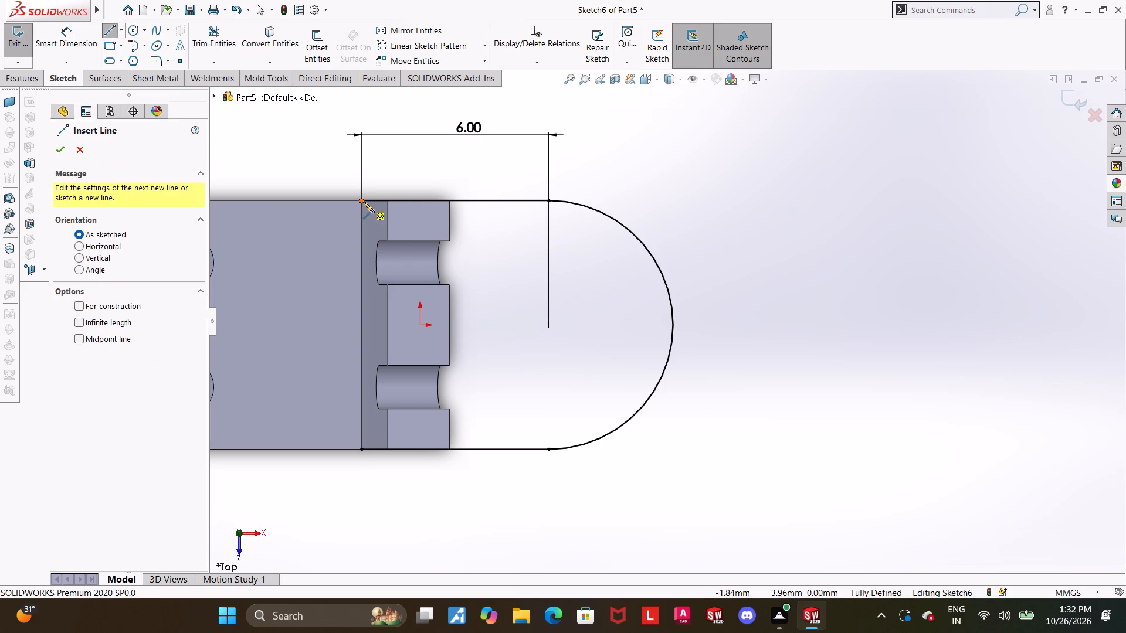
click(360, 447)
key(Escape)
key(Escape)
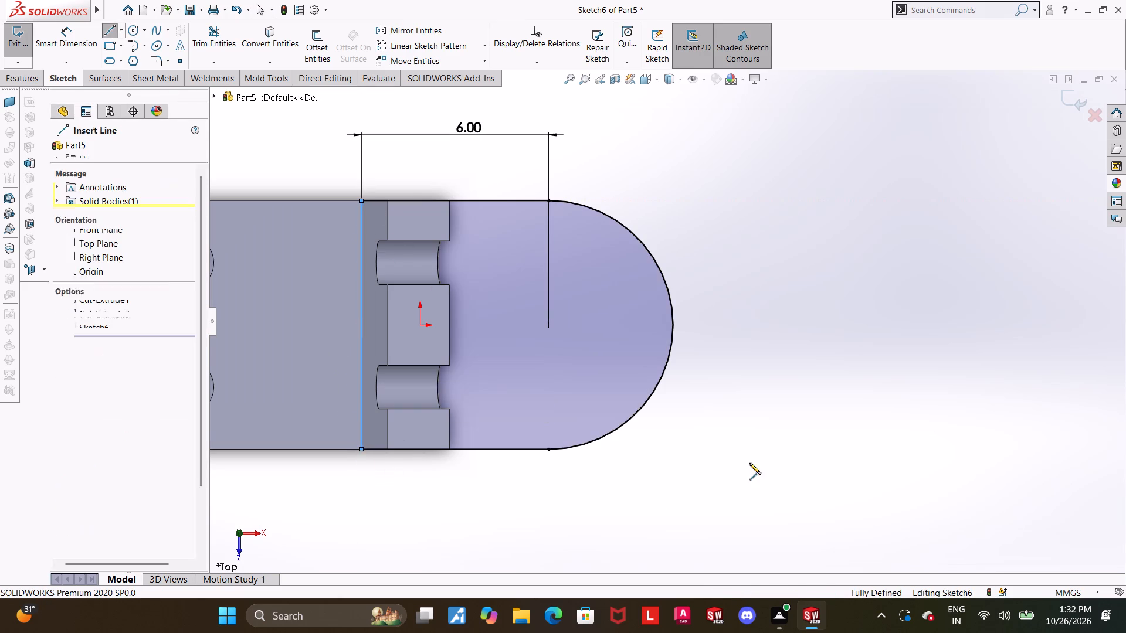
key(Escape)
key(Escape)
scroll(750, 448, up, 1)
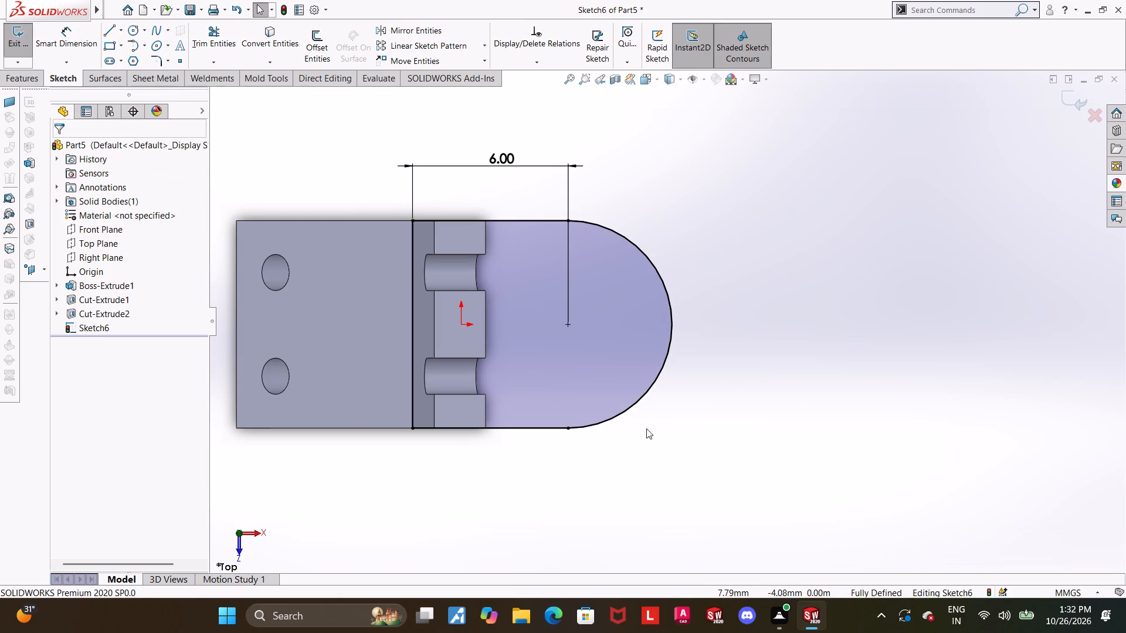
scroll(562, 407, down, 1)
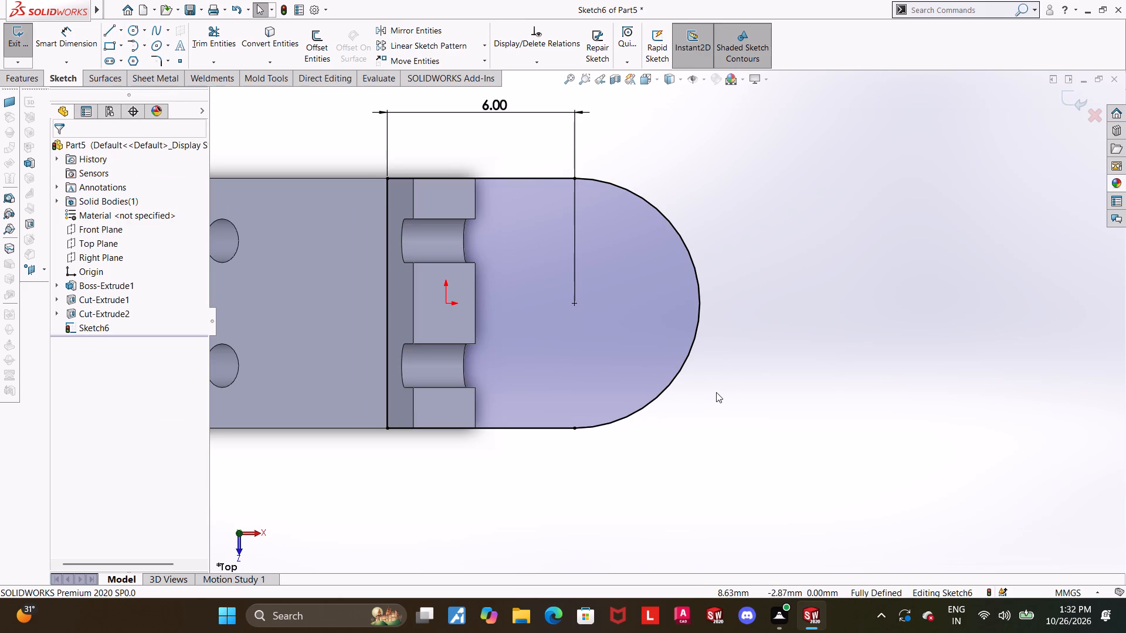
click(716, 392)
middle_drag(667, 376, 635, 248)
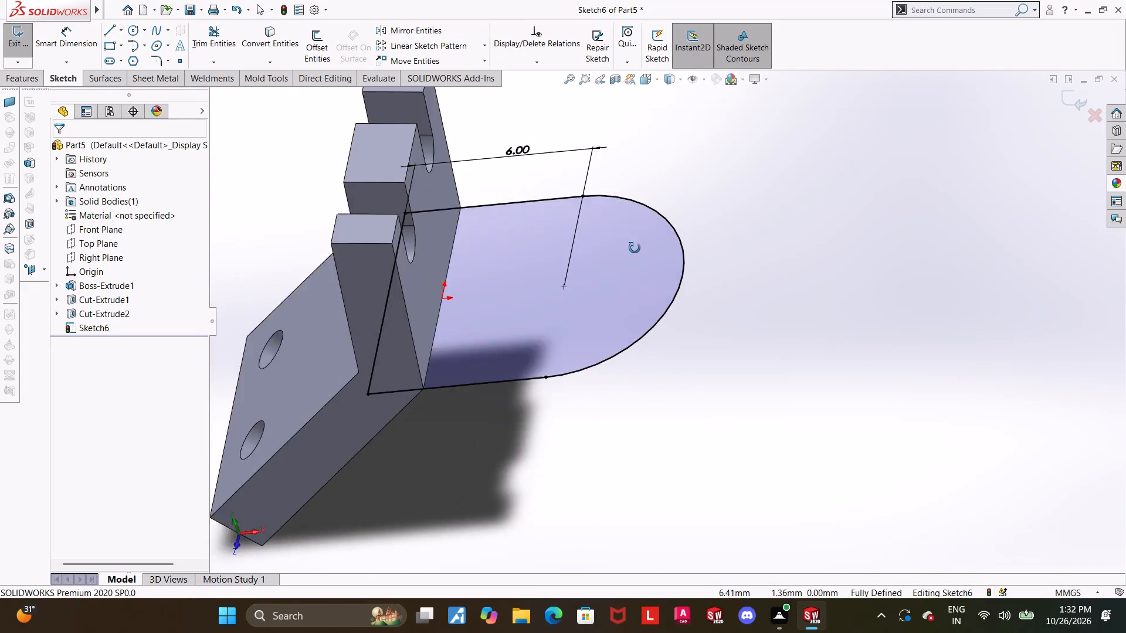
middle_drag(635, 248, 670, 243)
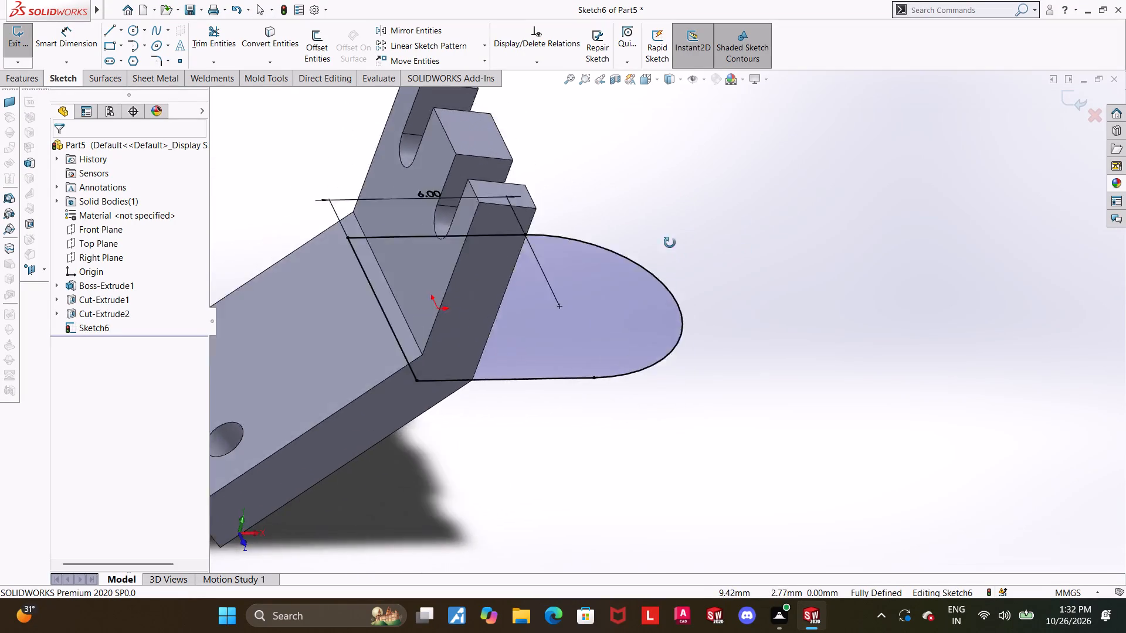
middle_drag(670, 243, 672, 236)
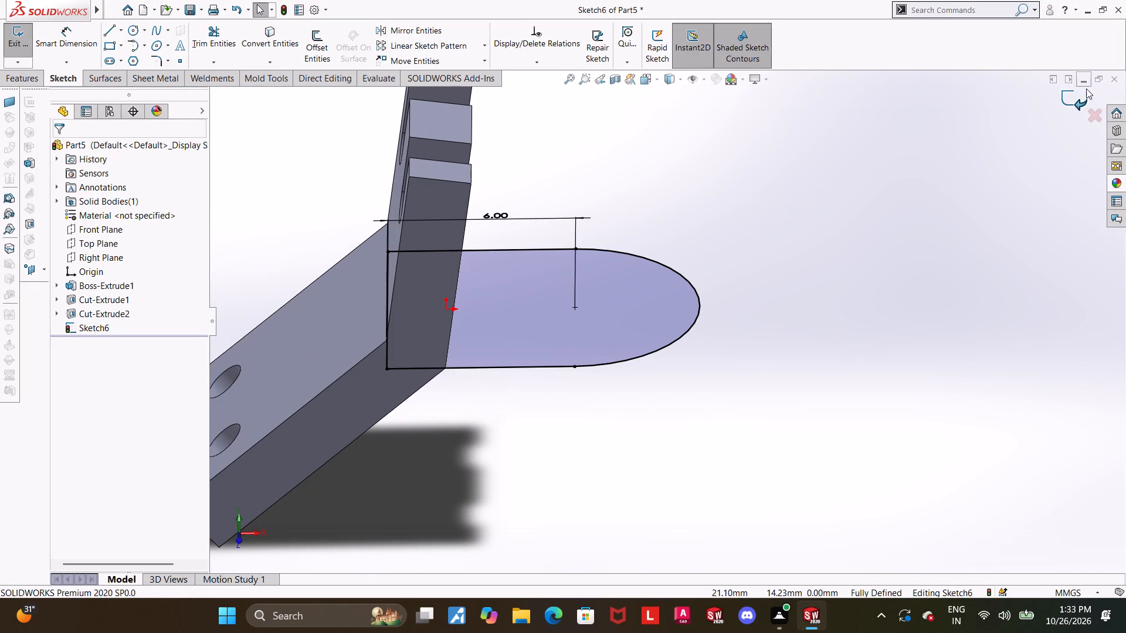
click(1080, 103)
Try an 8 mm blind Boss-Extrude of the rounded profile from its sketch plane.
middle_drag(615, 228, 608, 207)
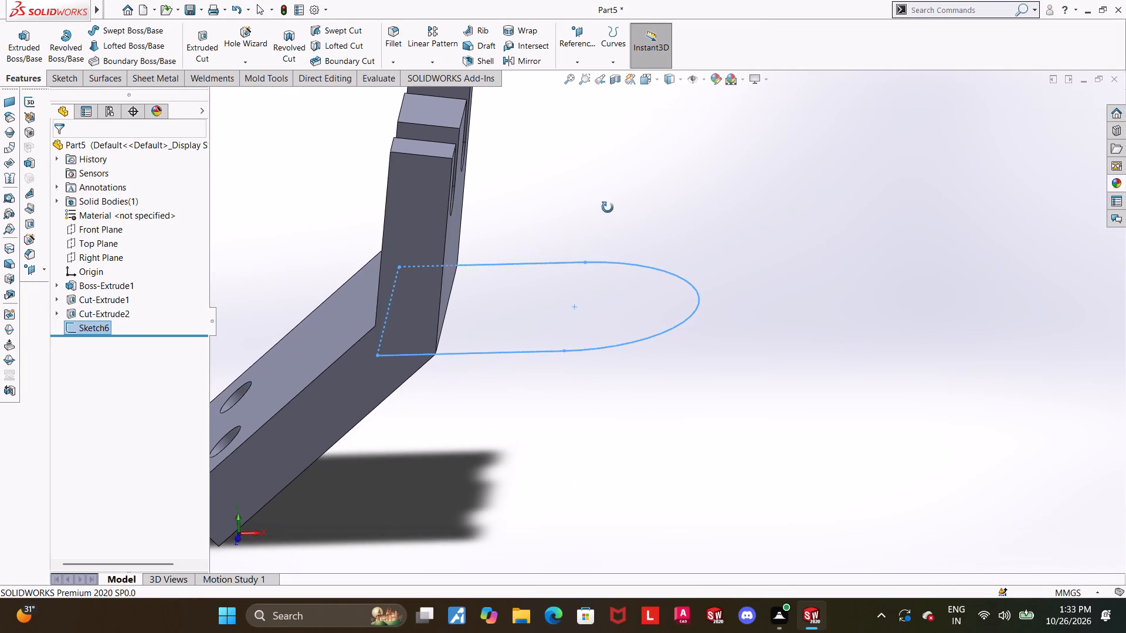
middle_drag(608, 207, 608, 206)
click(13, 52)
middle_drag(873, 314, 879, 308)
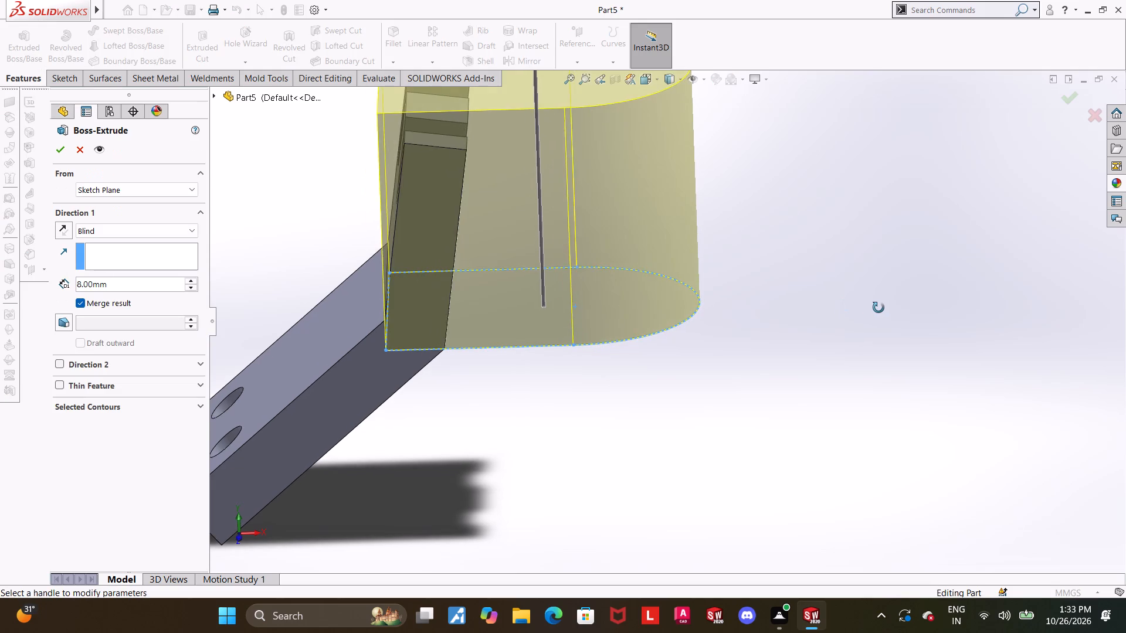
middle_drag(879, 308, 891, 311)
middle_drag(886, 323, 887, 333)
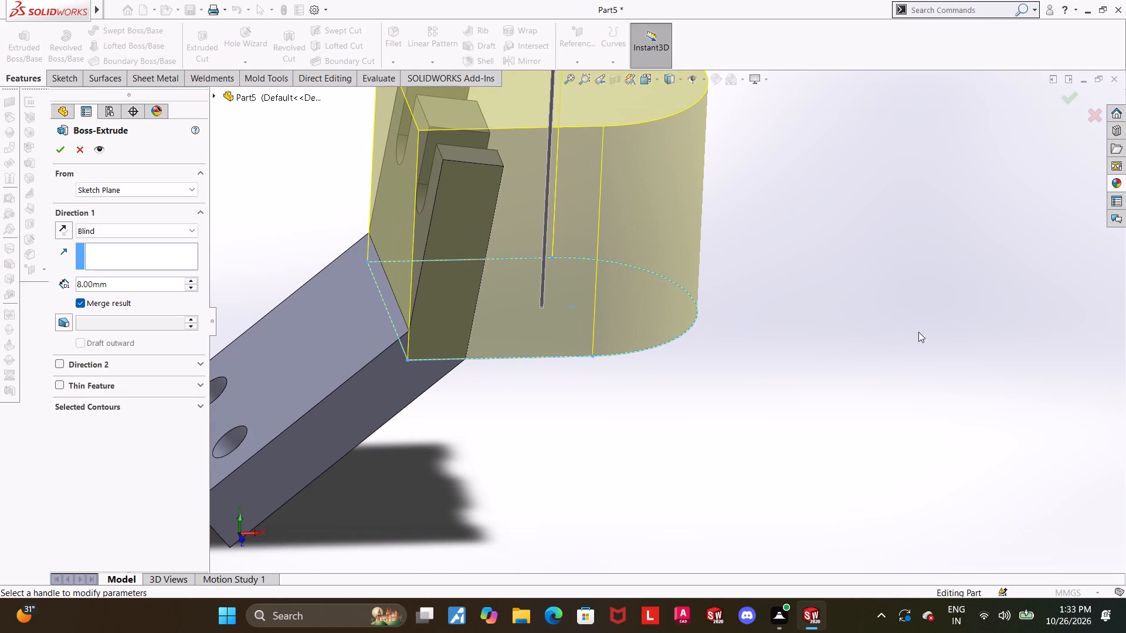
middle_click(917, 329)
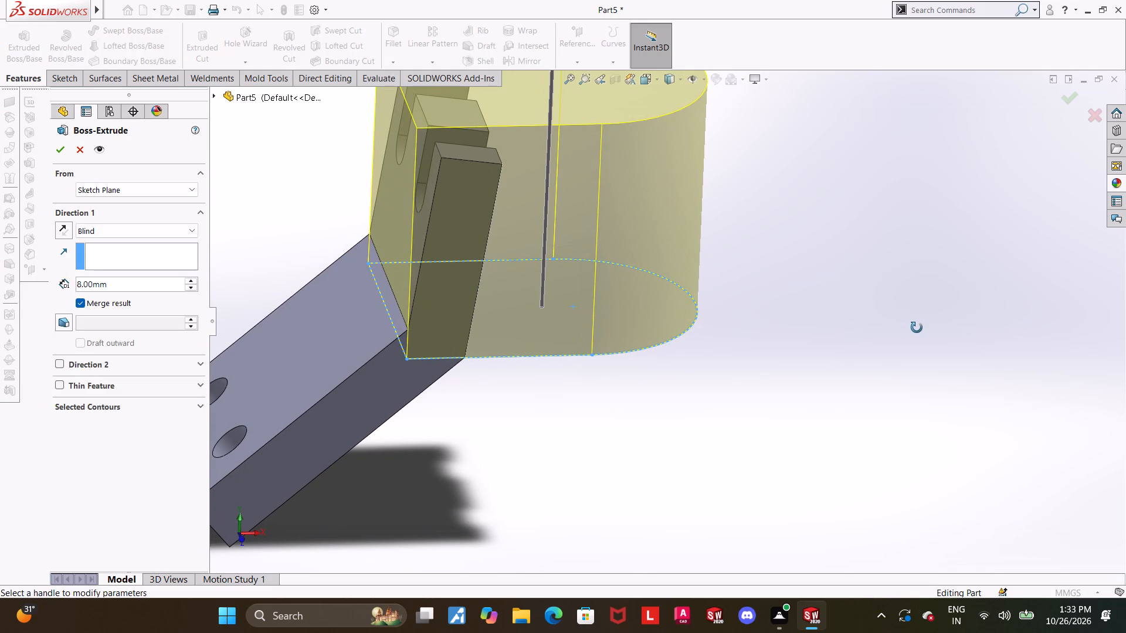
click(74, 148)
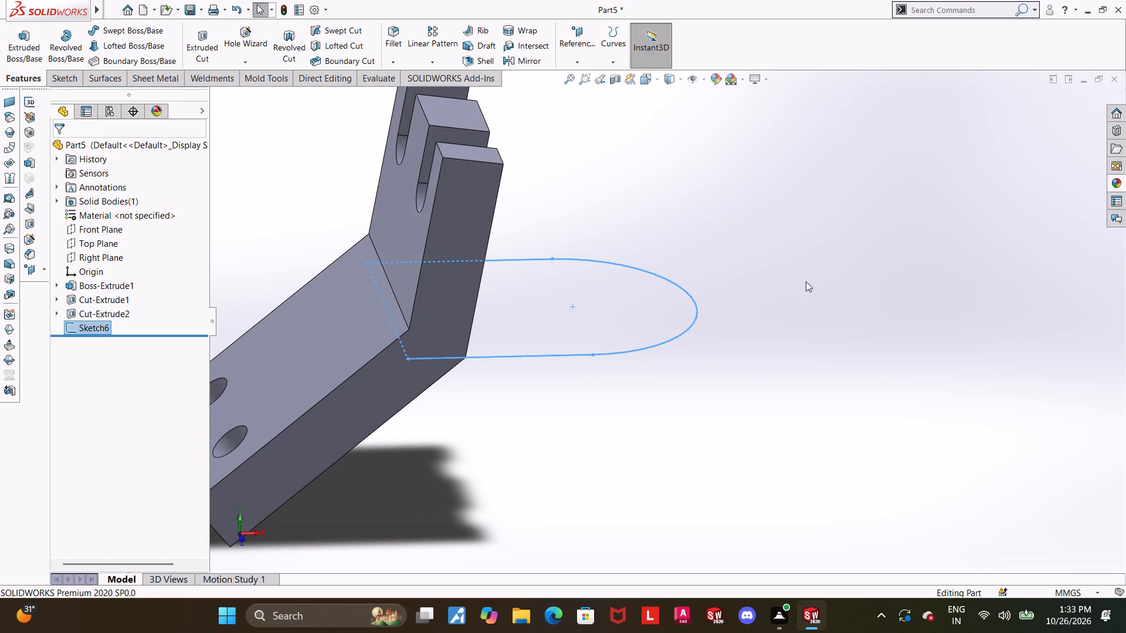
Delete the rounded-profile sketch, Sketch6, from the part.
drag(550, 478, 533, 467)
right_click(89, 322)
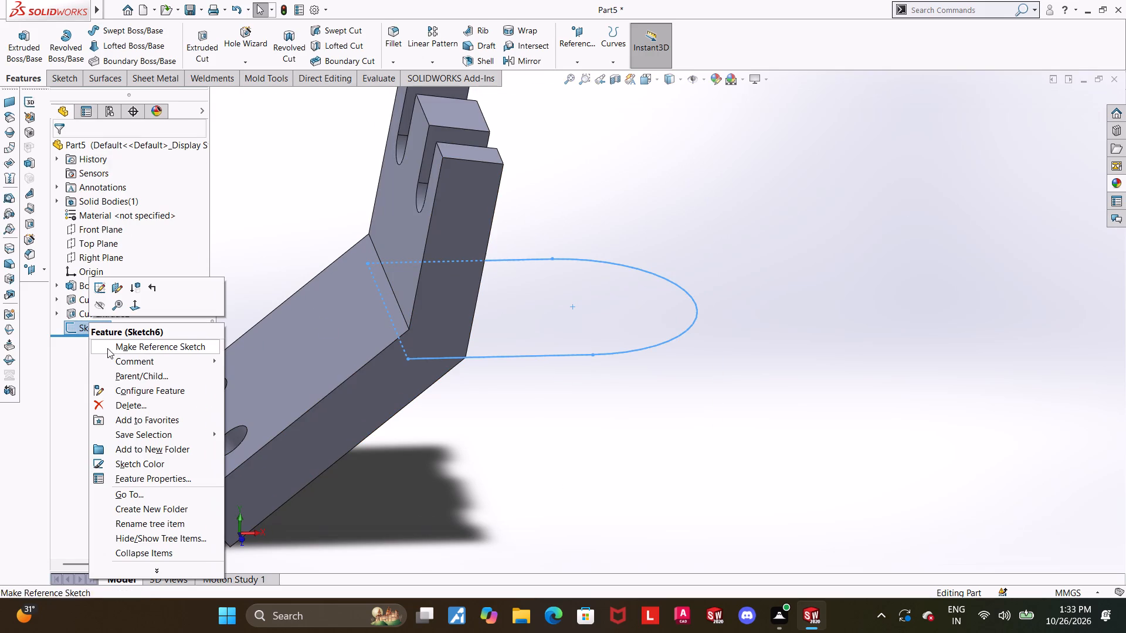
click(119, 399)
click(666, 227)
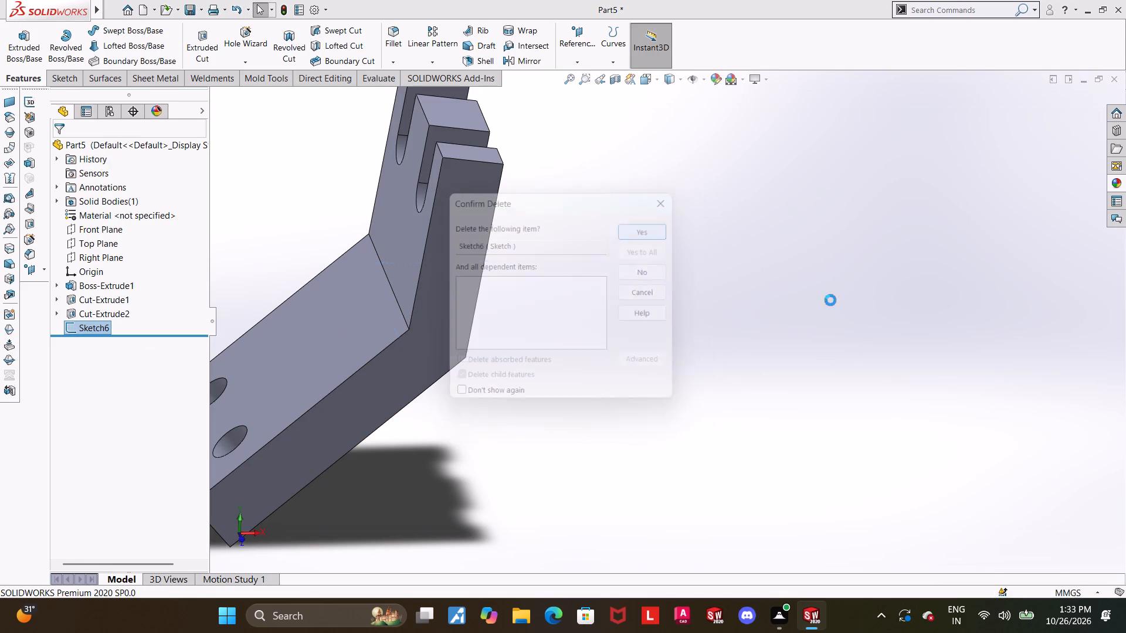
click(862, 310)
Start a new sketch on the Front Plane and orient the view normal to it.
click(72, 232)
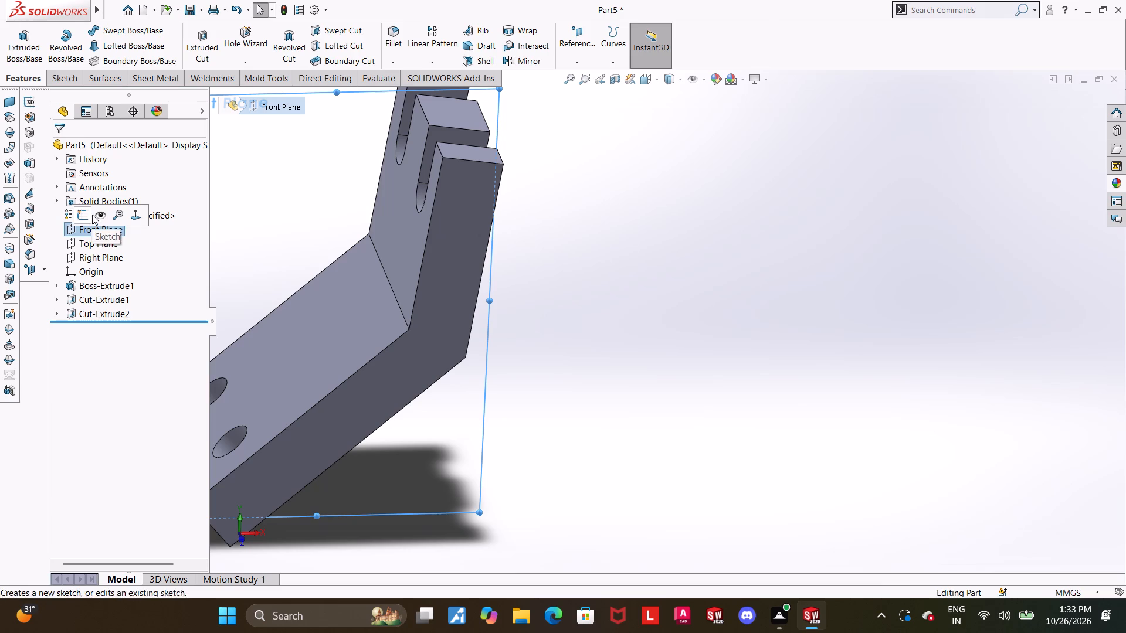
click(87, 215)
scroll(683, 266, up, 2)
click(705, 269)
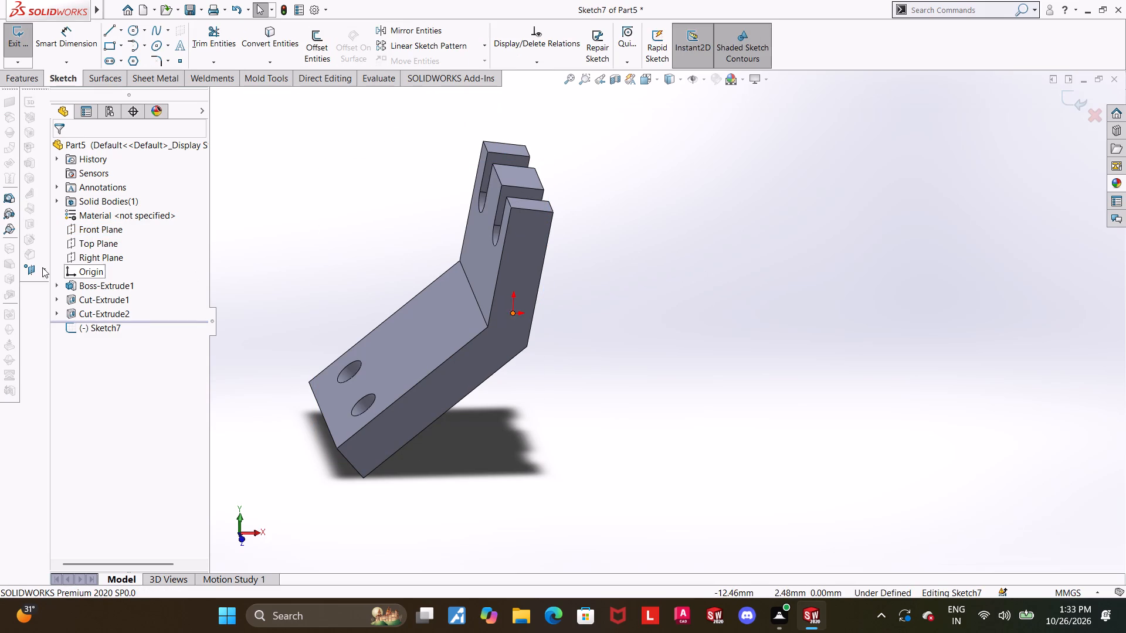
click(91, 331)
click(116, 318)
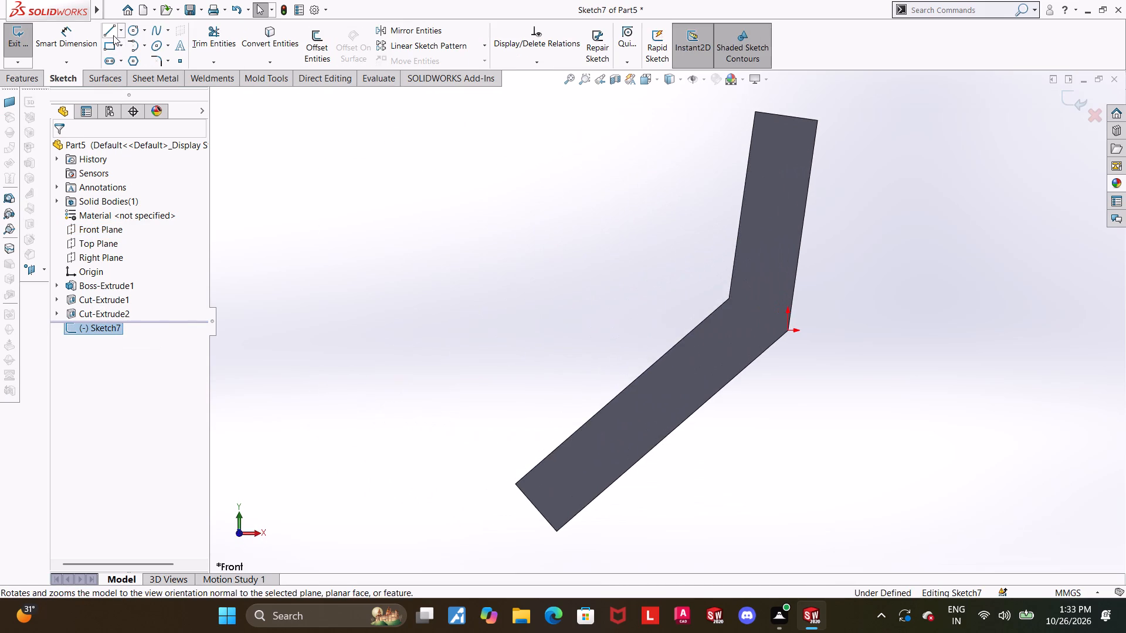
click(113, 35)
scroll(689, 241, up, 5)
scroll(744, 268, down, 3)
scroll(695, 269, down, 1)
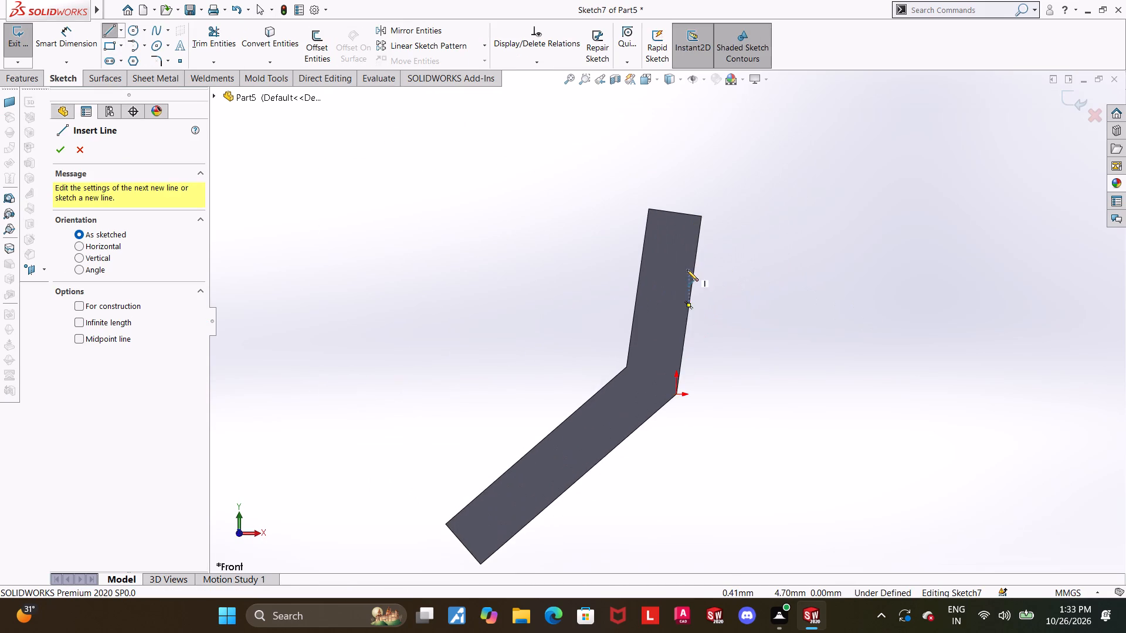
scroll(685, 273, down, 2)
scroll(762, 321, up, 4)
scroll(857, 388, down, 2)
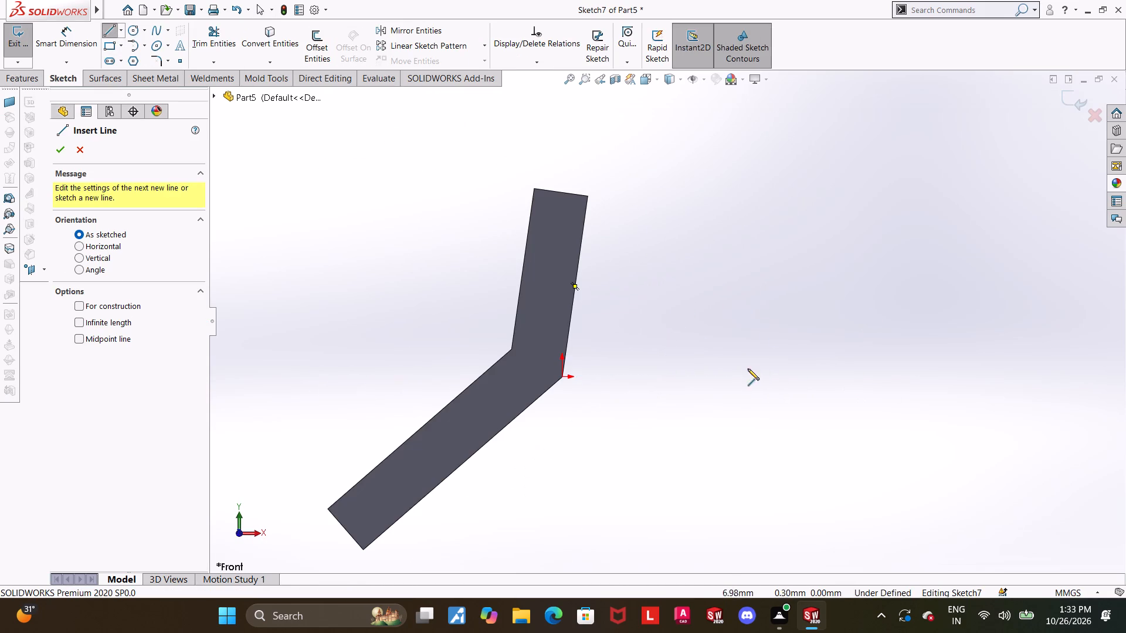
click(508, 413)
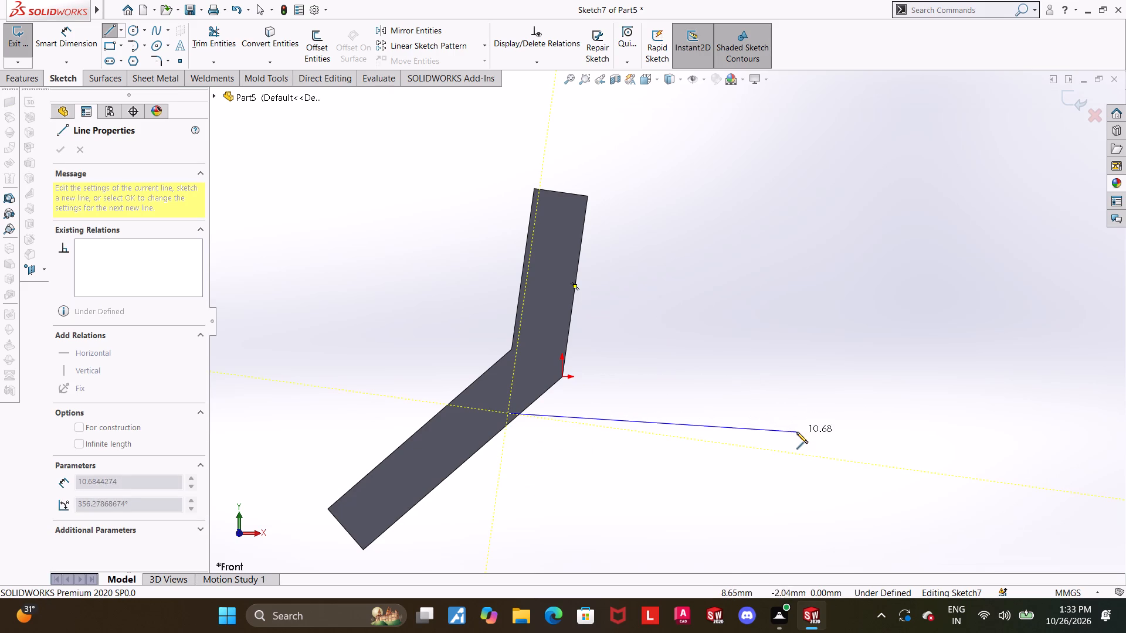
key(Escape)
Sketch a horizontal line about 11.6 mm long outward from the lower arm's outer edge, just below the bend.
click(106, 28)
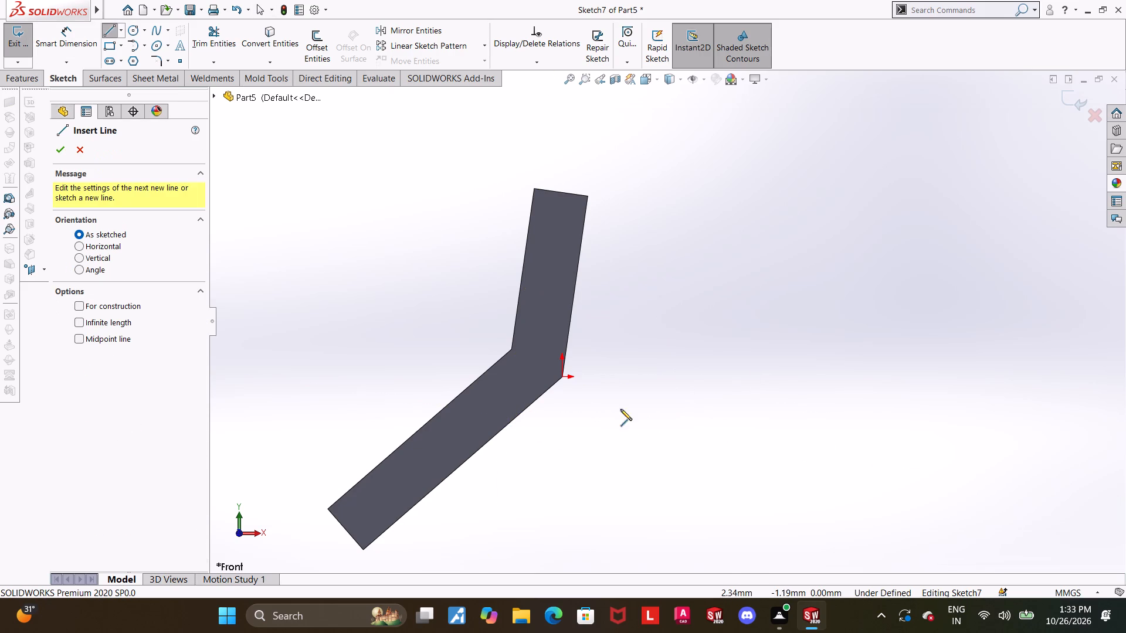
click(520, 412)
click(834, 415)
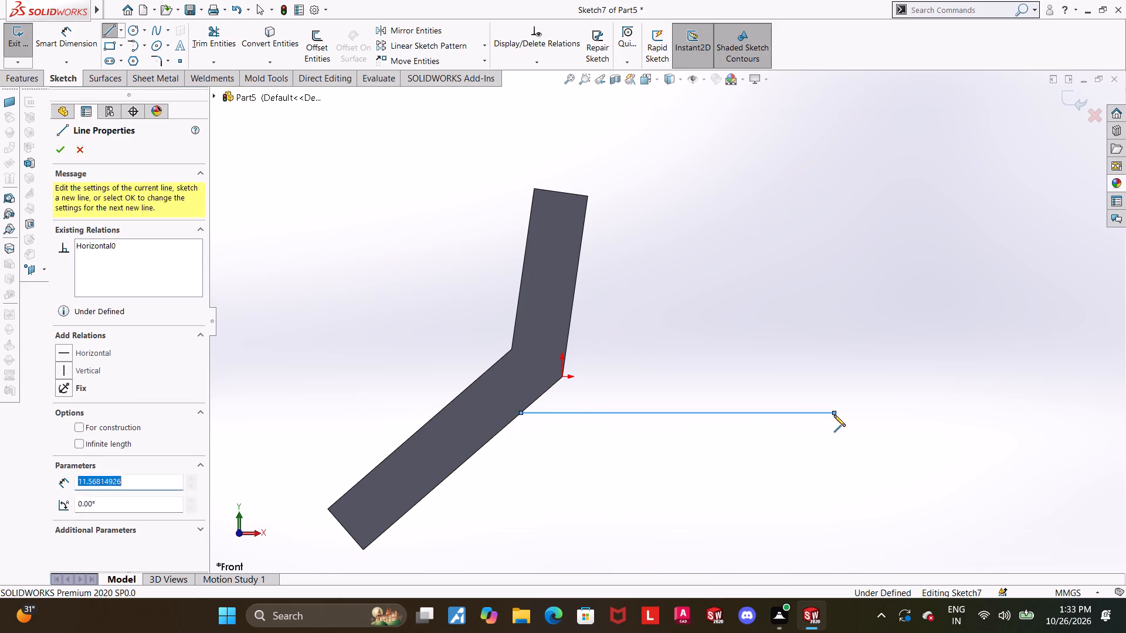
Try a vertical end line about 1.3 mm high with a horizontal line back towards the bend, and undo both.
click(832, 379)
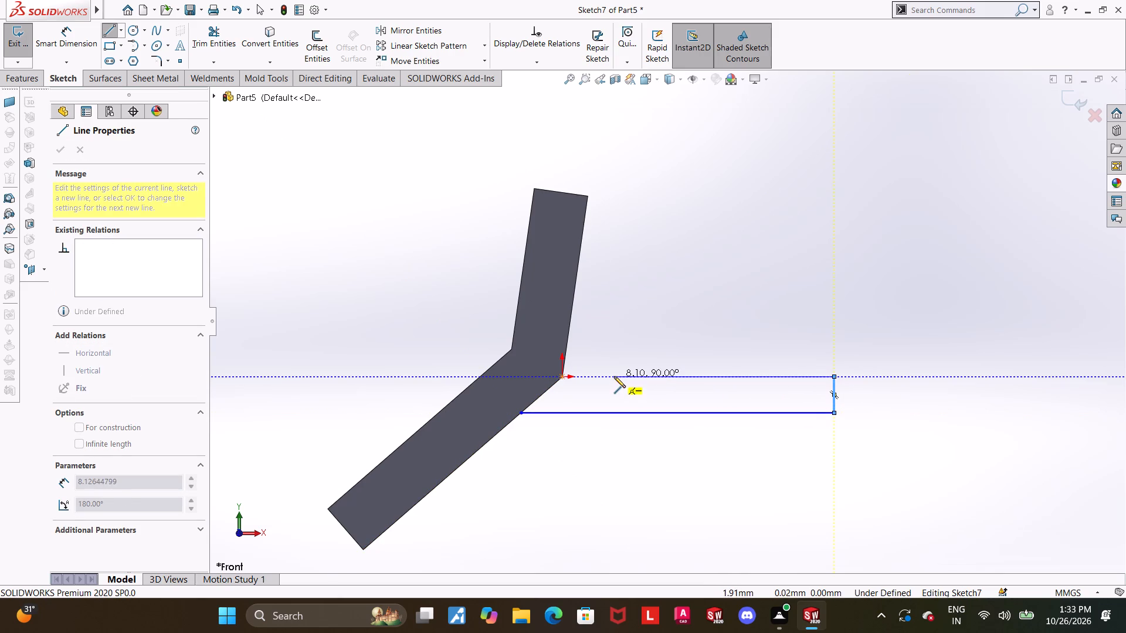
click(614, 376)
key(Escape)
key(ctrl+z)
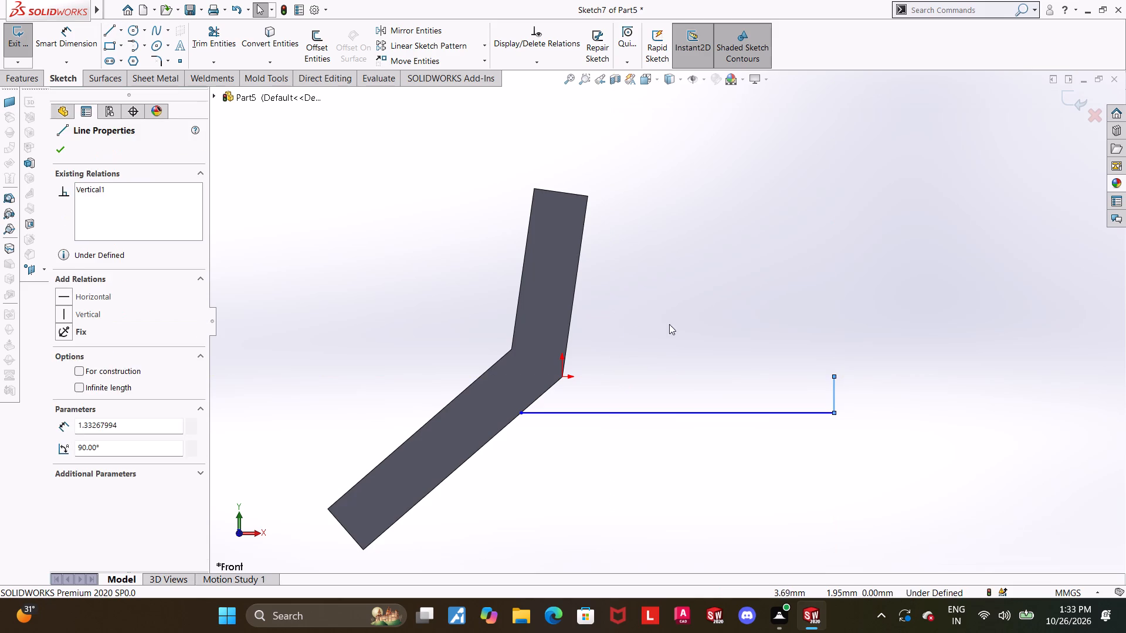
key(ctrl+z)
Continue the line into a fork outline with an open slot about 8.6 mm deep and 1.3 mm wide, ending on the upper arm's edge.
click(111, 28)
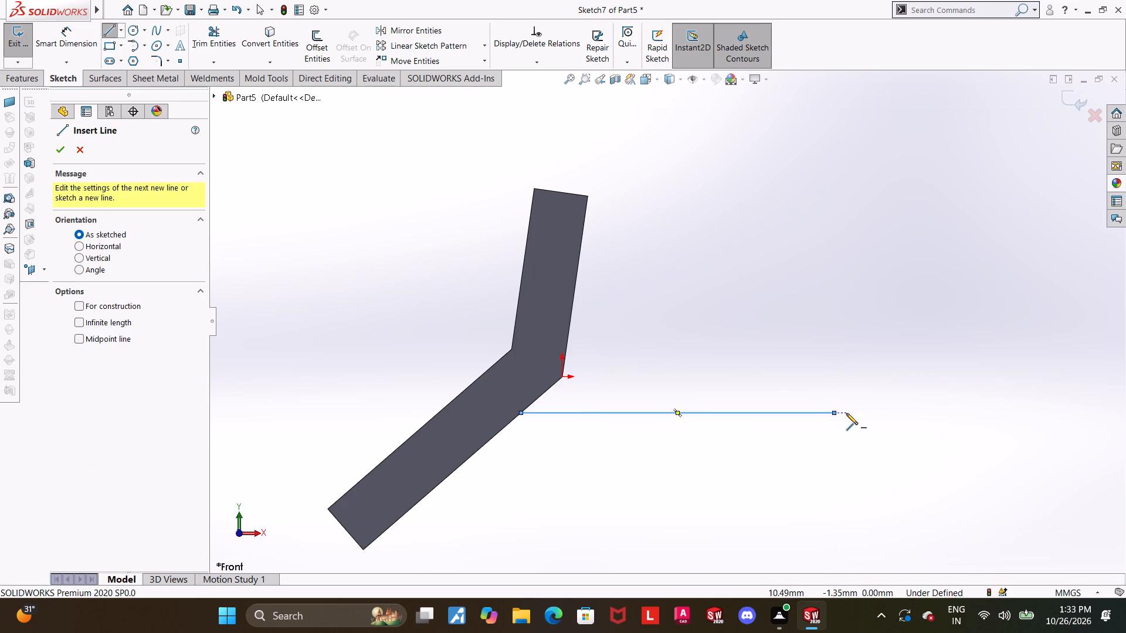
click(832, 413)
click(833, 393)
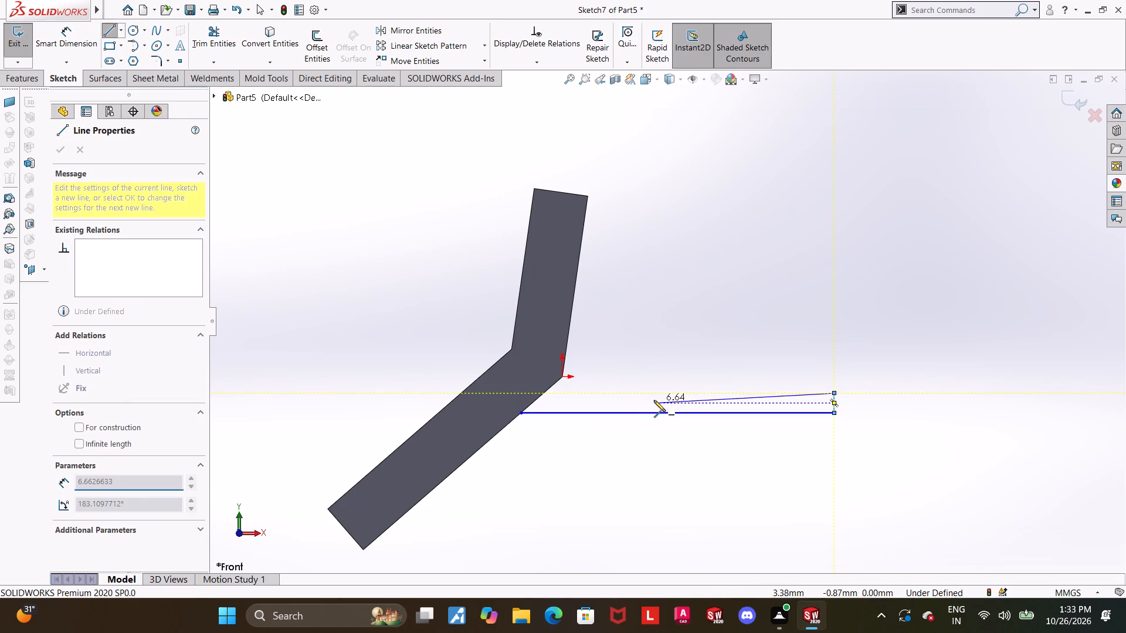
click(602, 393)
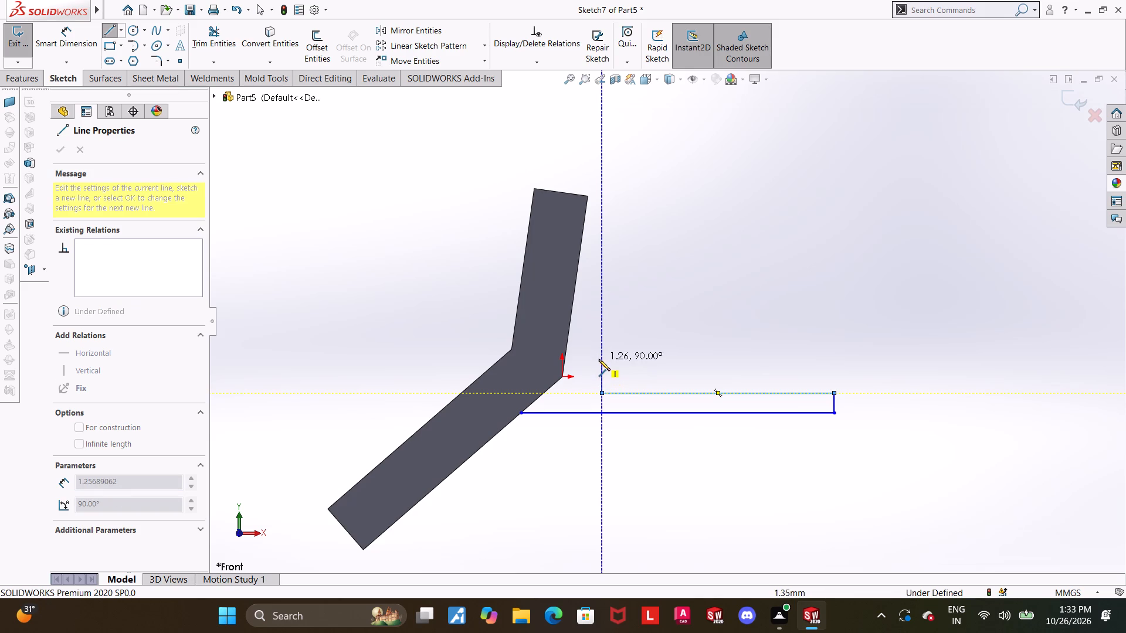
click(599, 359)
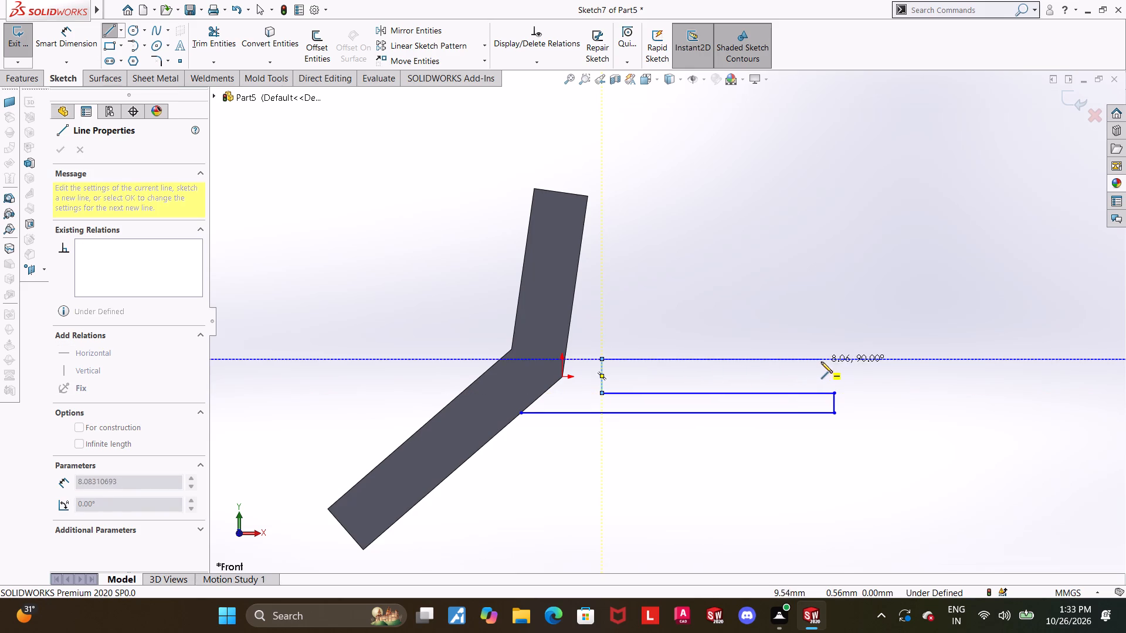
click(833, 362)
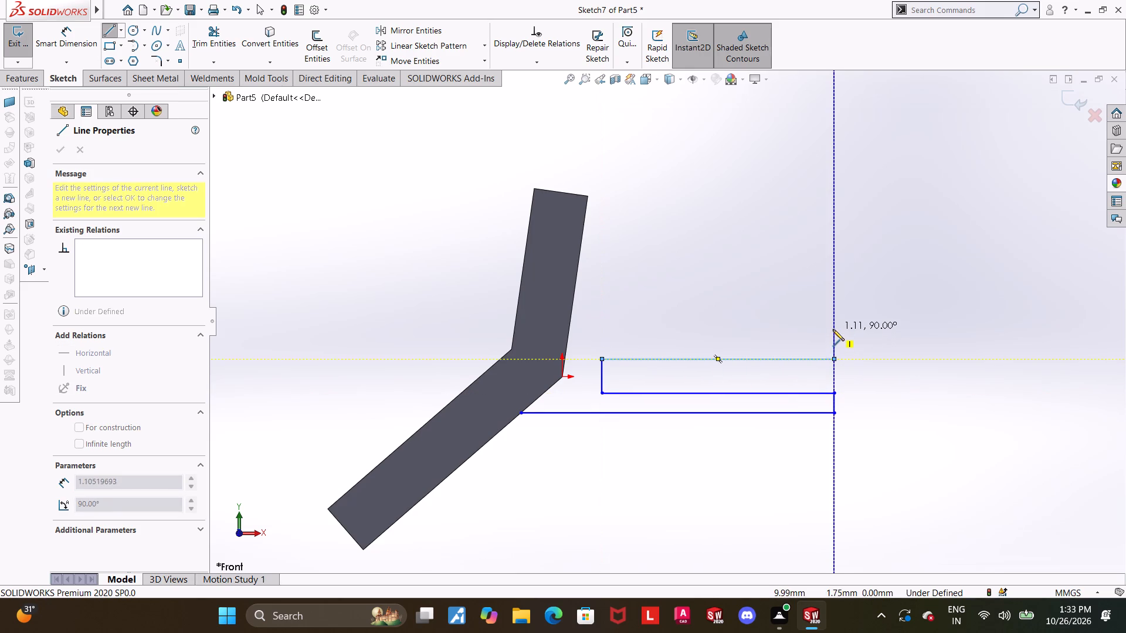
click(834, 330)
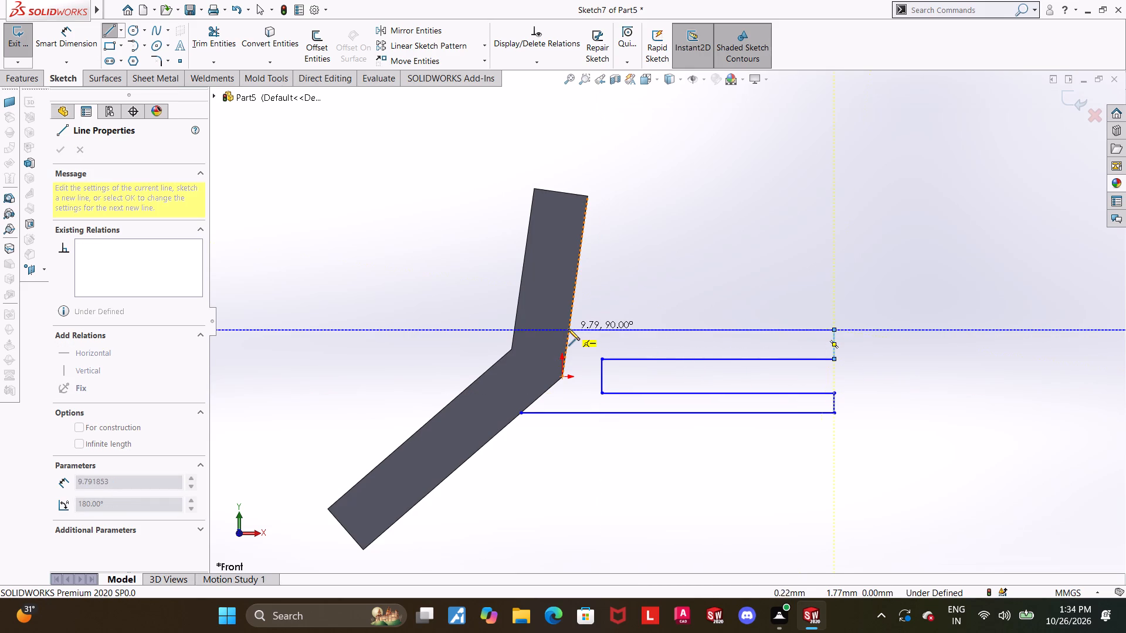
click(568, 329)
key(Escape)
key(Escape)
Convert the outer edges of the upper and lower arms that meet at the origin into sketch lines.
scroll(591, 342, down, 4)
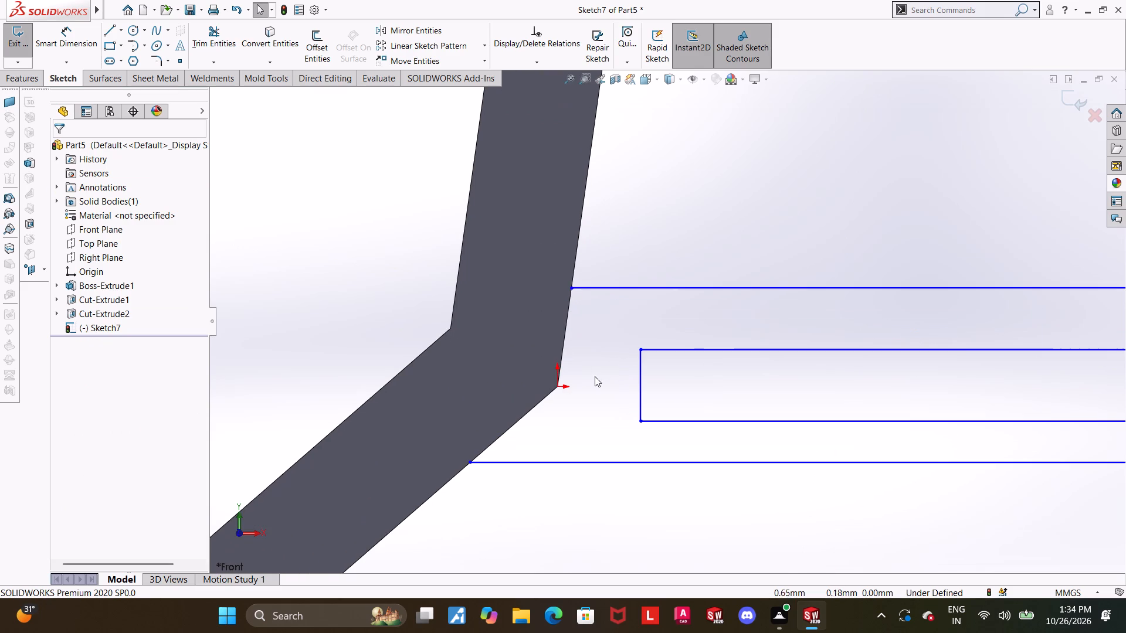
key(Escape)
click(262, 53)
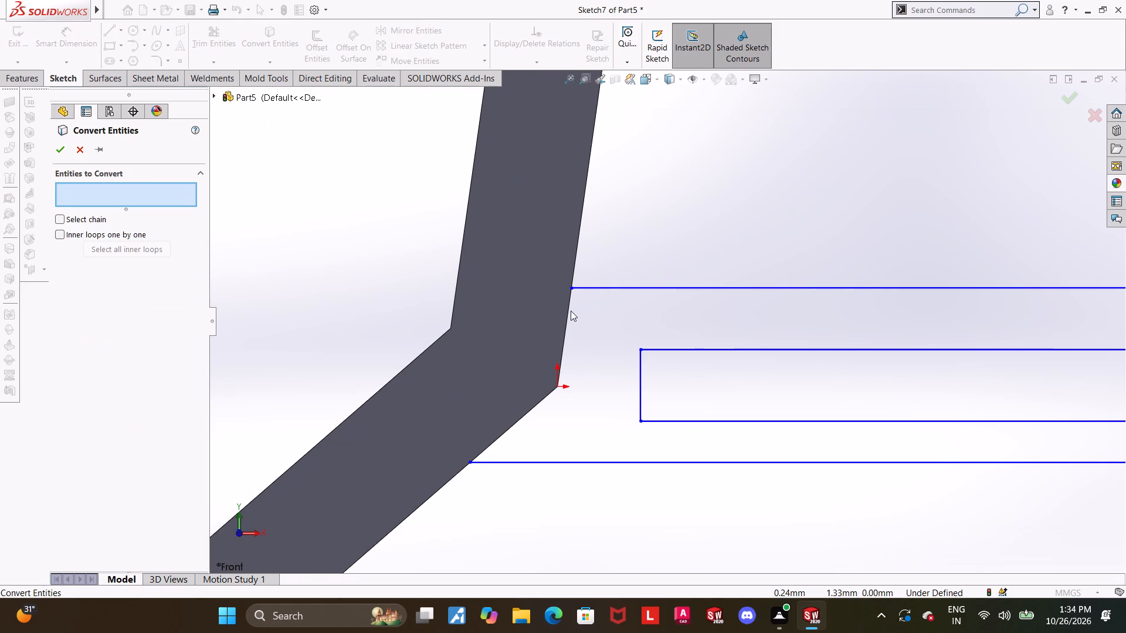
click(569, 310)
click(518, 420)
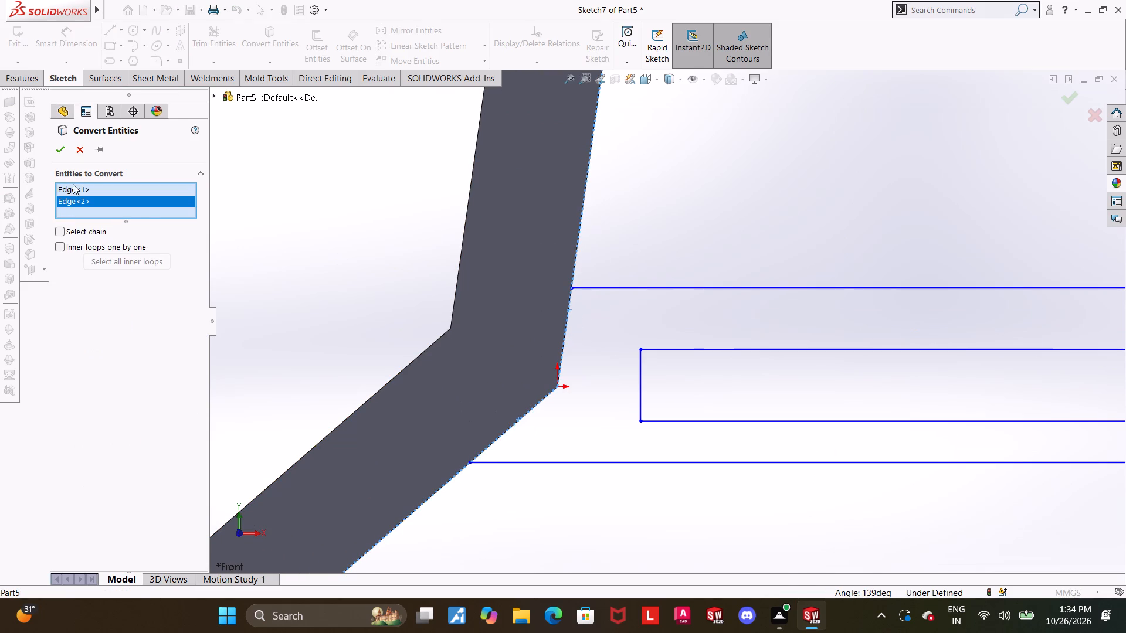
click(56, 150)
Power trim the converted edges beyond the fork outline on both arms to leave one closed profile.
scroll(335, 202, up, 5)
scroll(660, 446, down, 3)
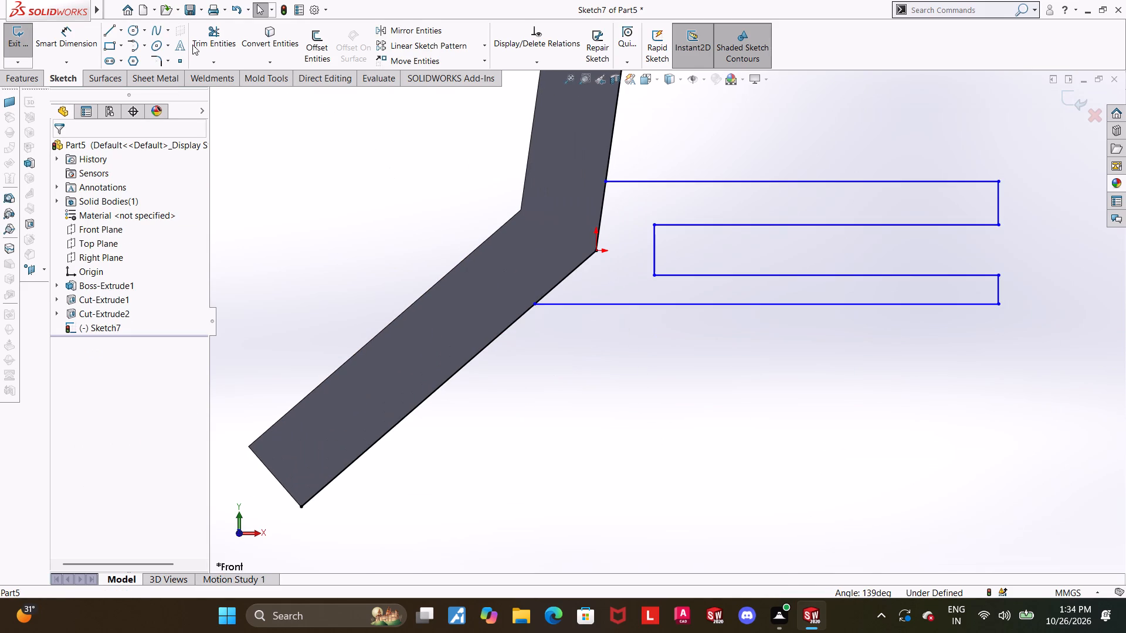
click(211, 37)
drag(402, 338, 494, 452)
scroll(507, 449, up, 5)
drag(630, 203, 735, 209)
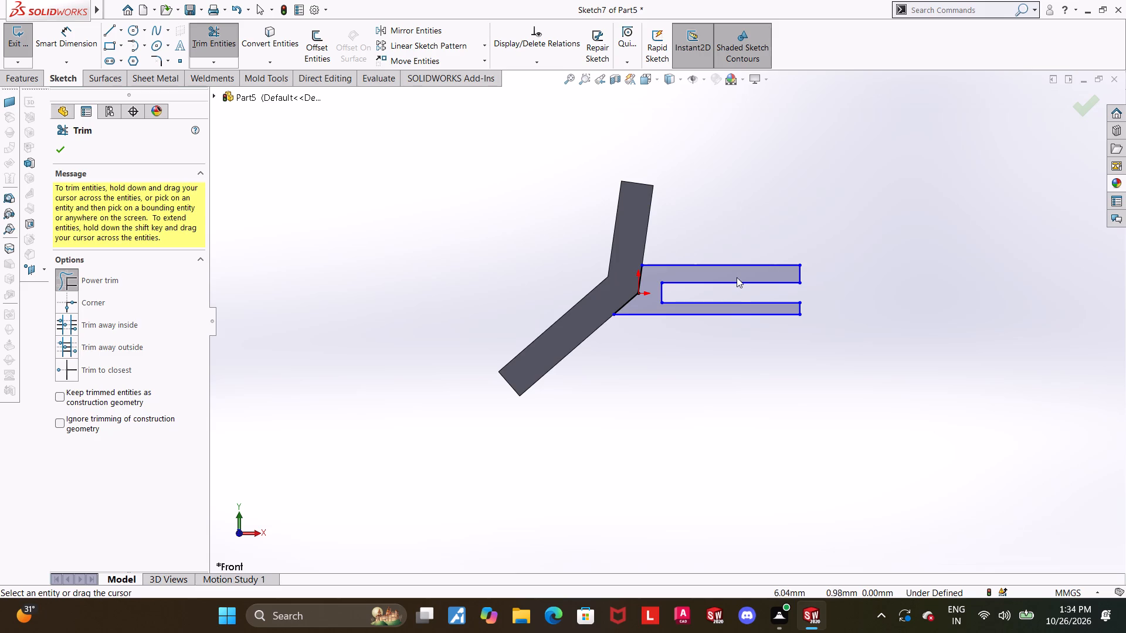
scroll(737, 284, down, 4)
key(Escape)
key(Escape)
key(Escape)
Dimension the fork profile's overall height between its top and bottom horizontal lines as 5.1 mm.
middle_drag(827, 337, 812, 345)
scroll(765, 373, up, 2)
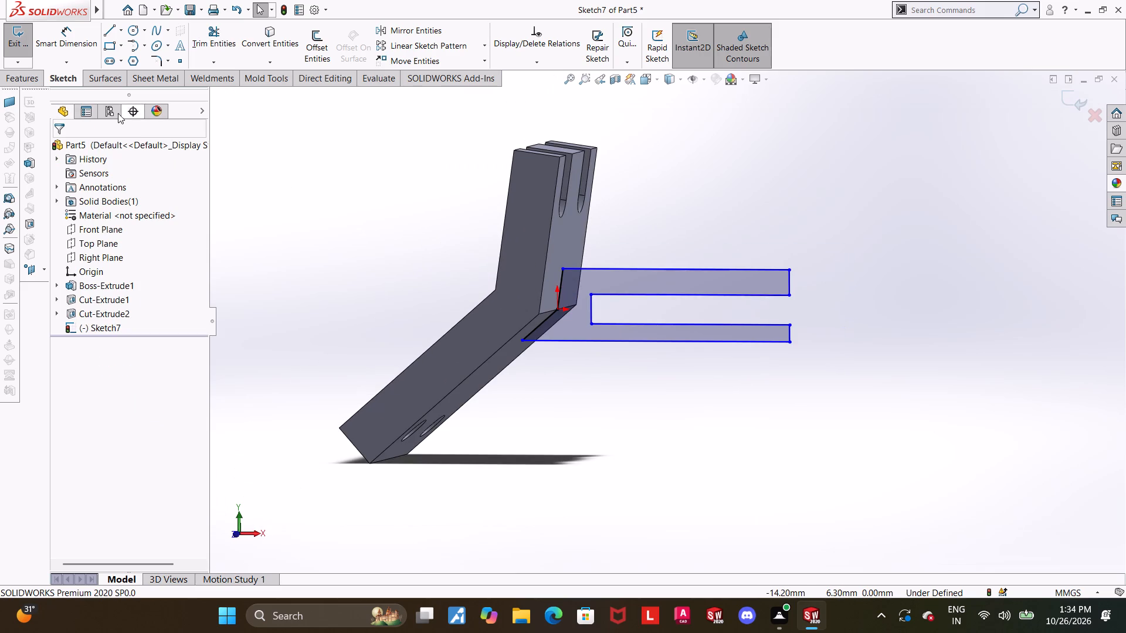
click(71, 36)
scroll(806, 340, up, 2)
key(Escape)
click(643, 77)
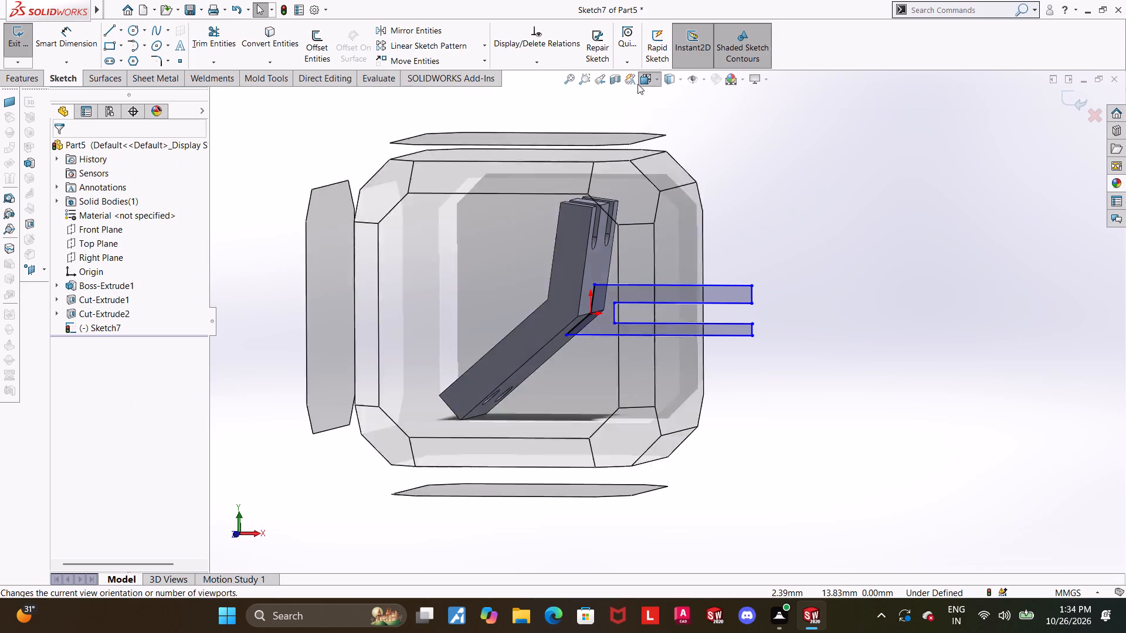
click(470, 354)
click(81, 31)
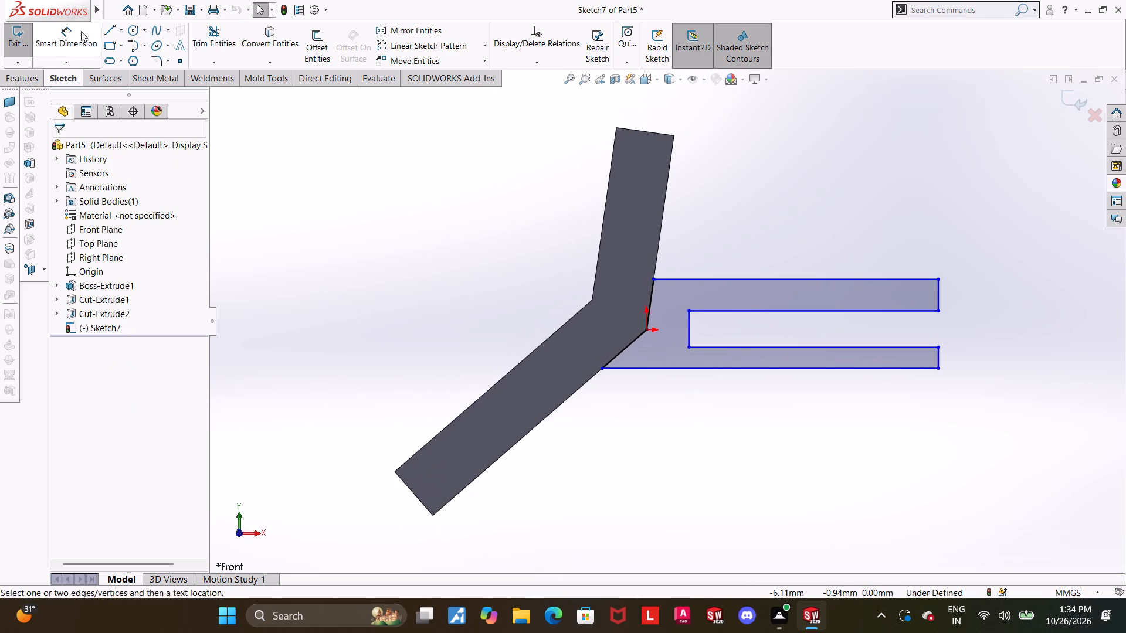
scroll(418, 259, up, 1)
scroll(897, 373, down, 3)
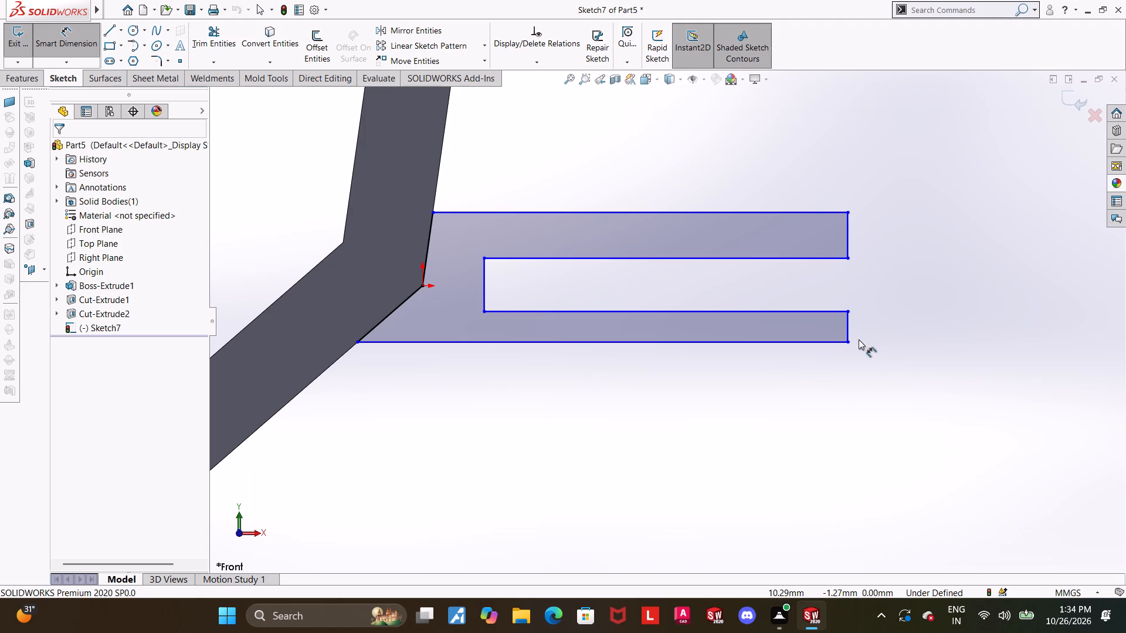
scroll(857, 358, up, 2)
scroll(714, 312, down, 1)
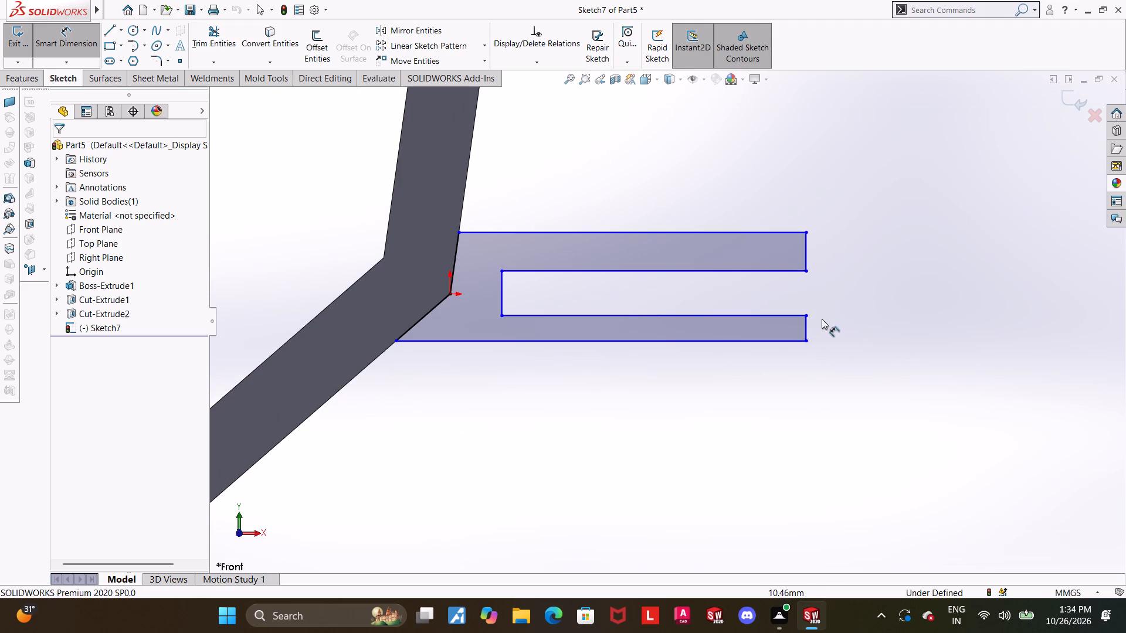
click(753, 343)
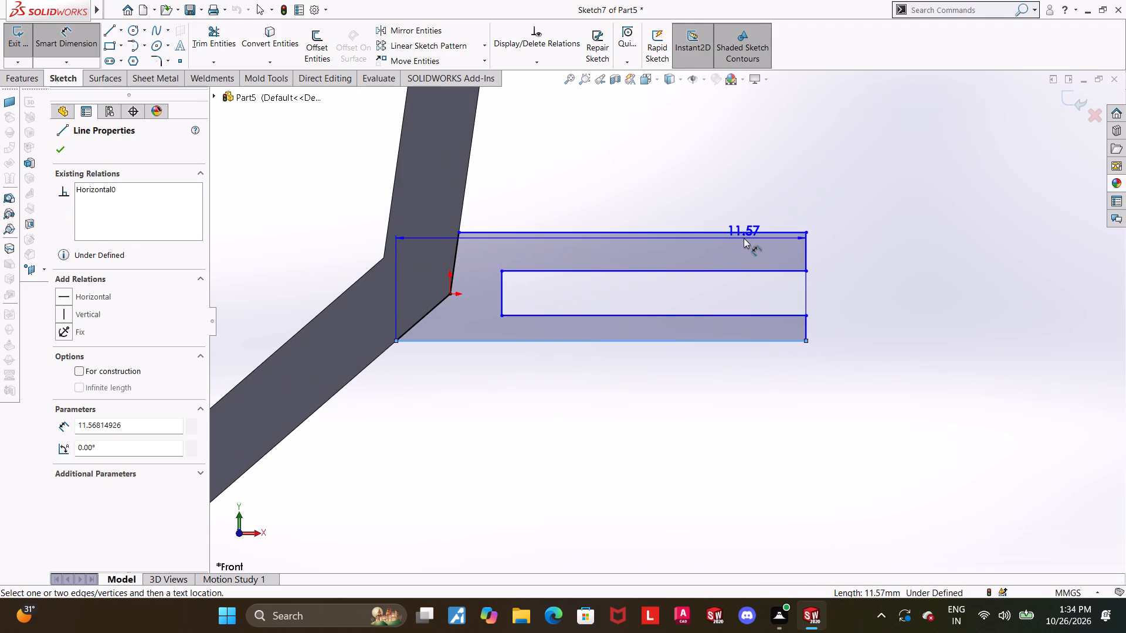
click(744, 235)
click(948, 277)
text(5.1)
key(Return)
key(Escape)
click(784, 444)
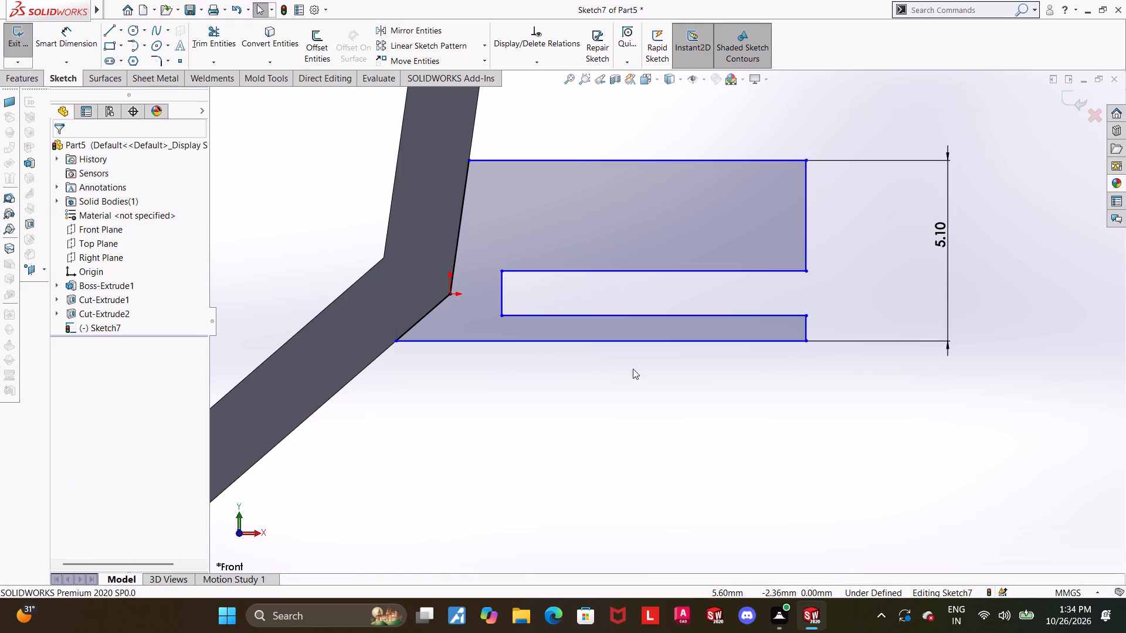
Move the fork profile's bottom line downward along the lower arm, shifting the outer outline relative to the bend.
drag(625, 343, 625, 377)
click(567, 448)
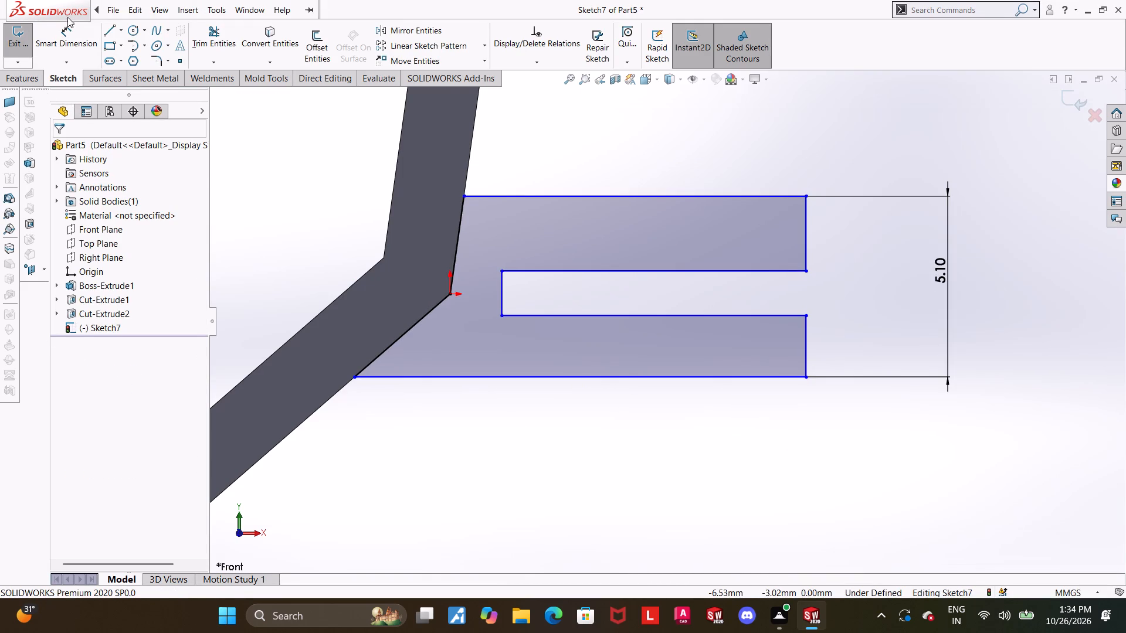
Dimension the upper prong's thickness, from the profile's top line to the slot's upper line, as 1.6 mm.
click(65, 37)
scroll(428, 298, up, 1)
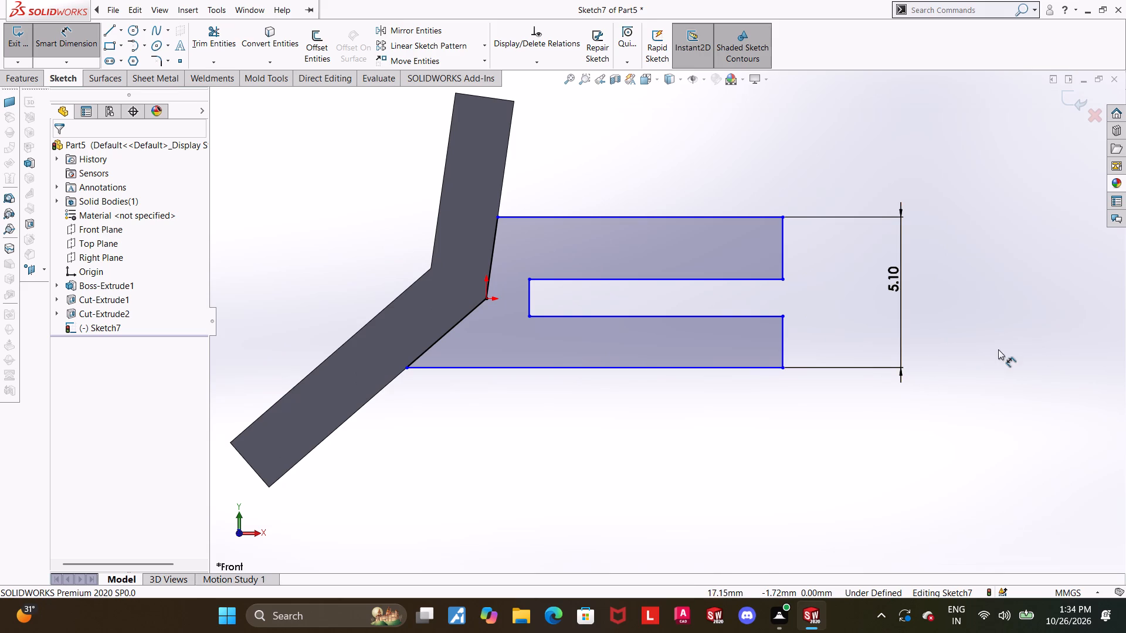
click(757, 220)
click(748, 281)
click(740, 173)
text(1.6)
key(Return)
key(Escape)
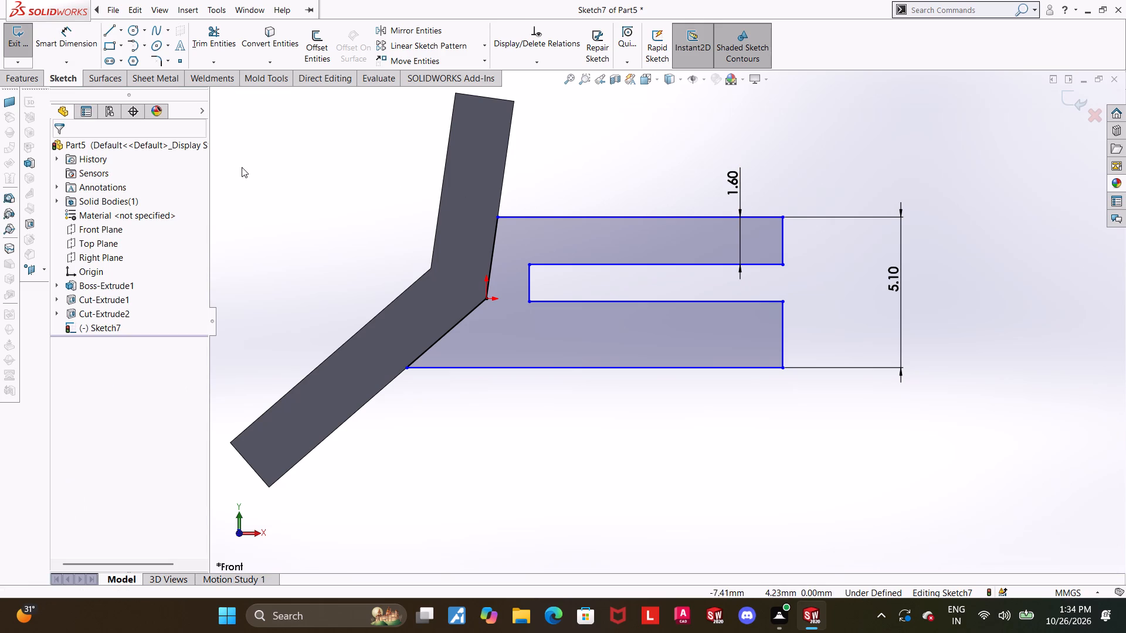
Set the vertical distance from the origin at the bend to the profile's top line to 1.9 mm.
click(62, 39)
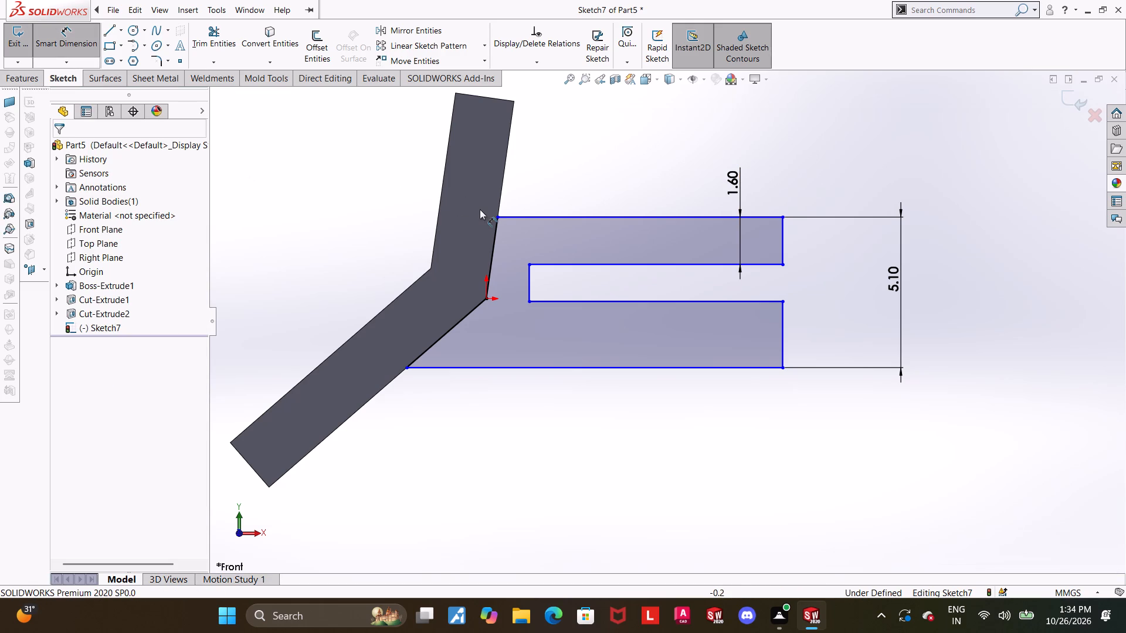
scroll(480, 209, up, 1)
scroll(500, 207, down, 1)
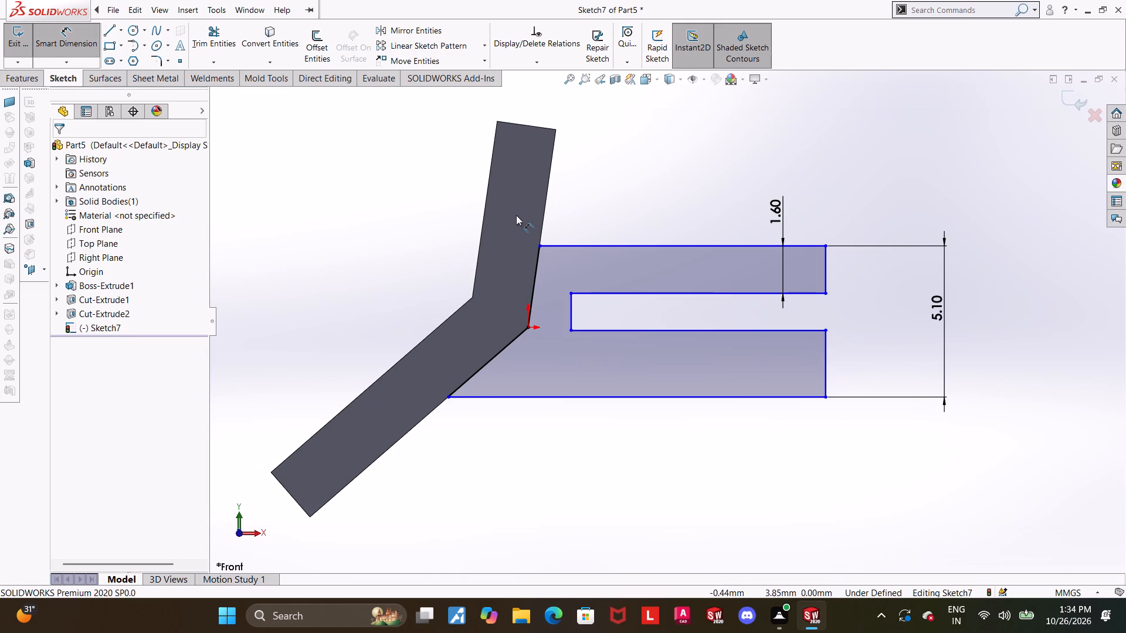
click(527, 328)
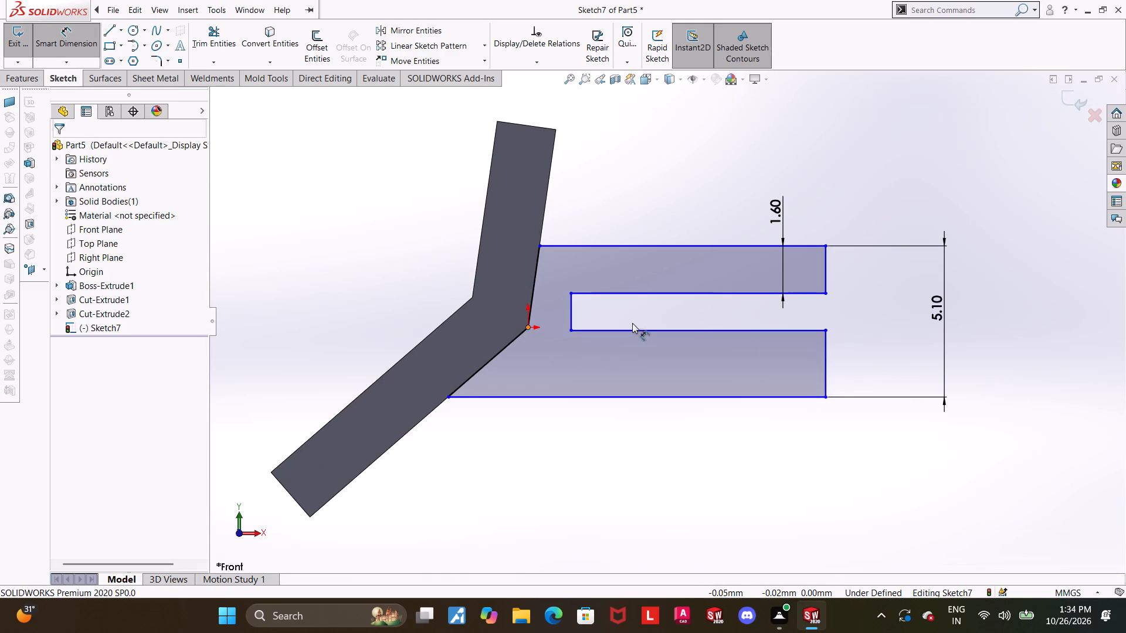
click(812, 246)
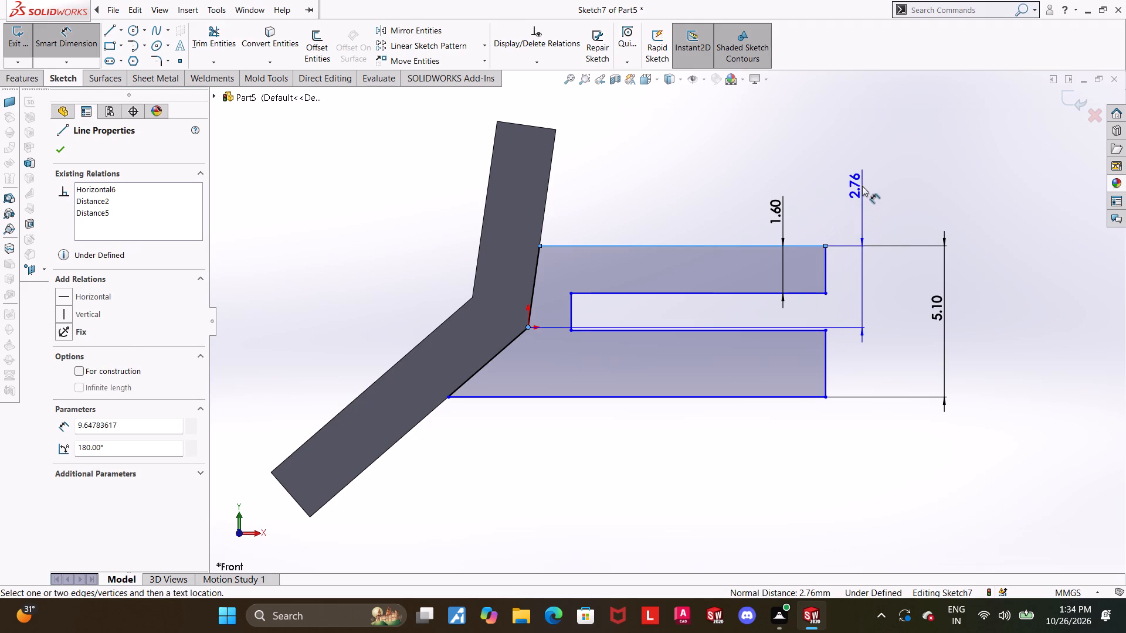
click(862, 186)
text(1.9)
key(Return)
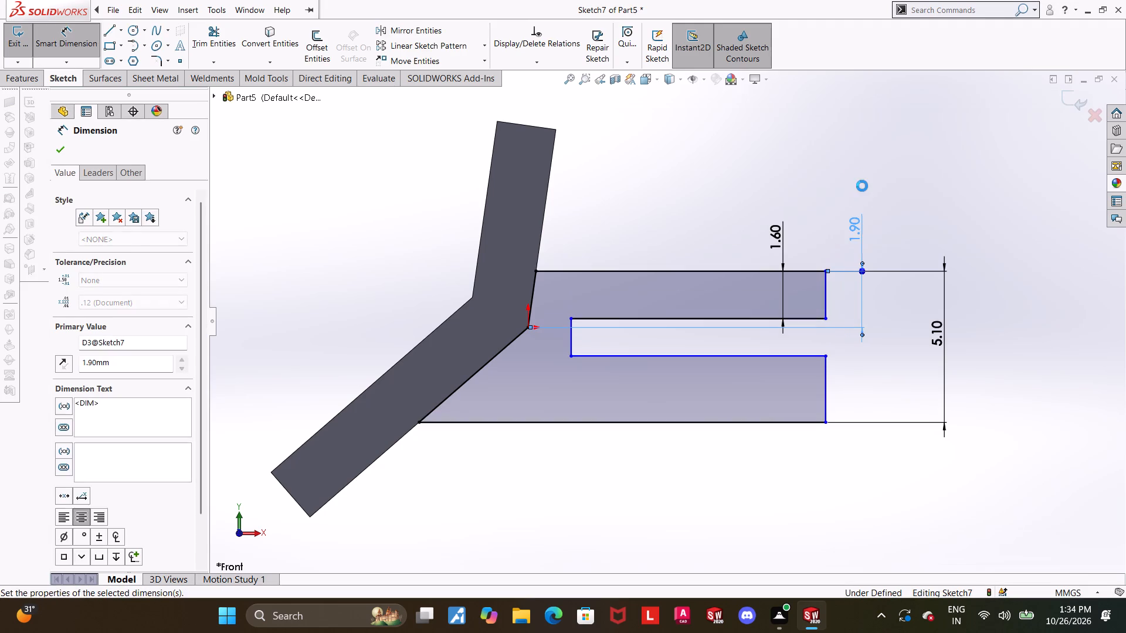
key(Escape)
key(Escape)
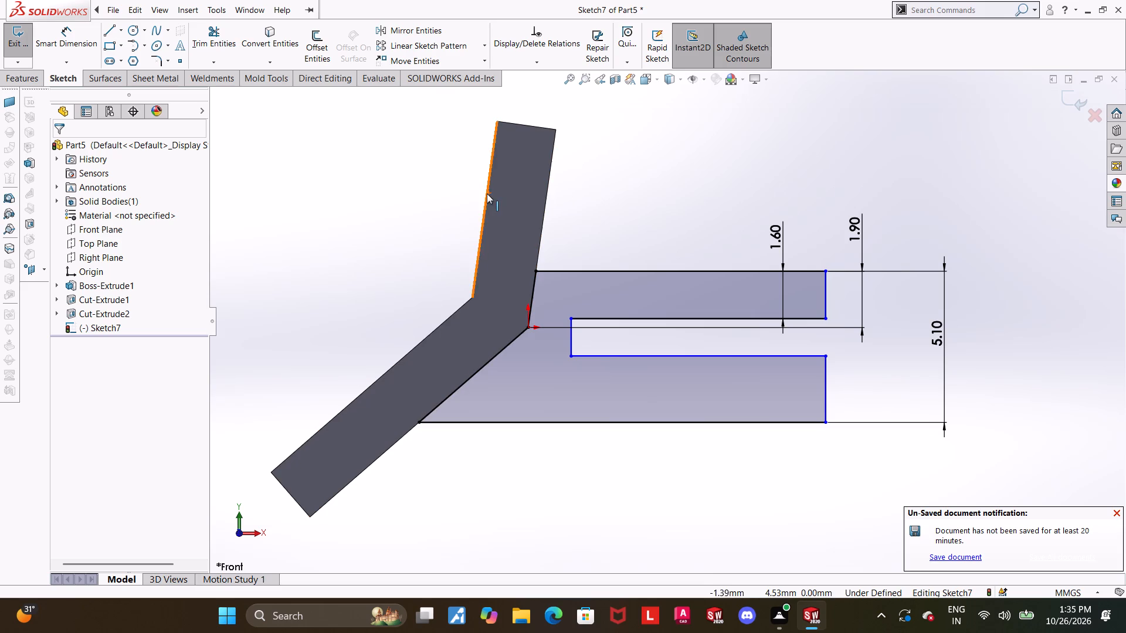
Dimension the distance from the fork profile's top line to the slot's lower line as 3.3 mm.
click(68, 26)
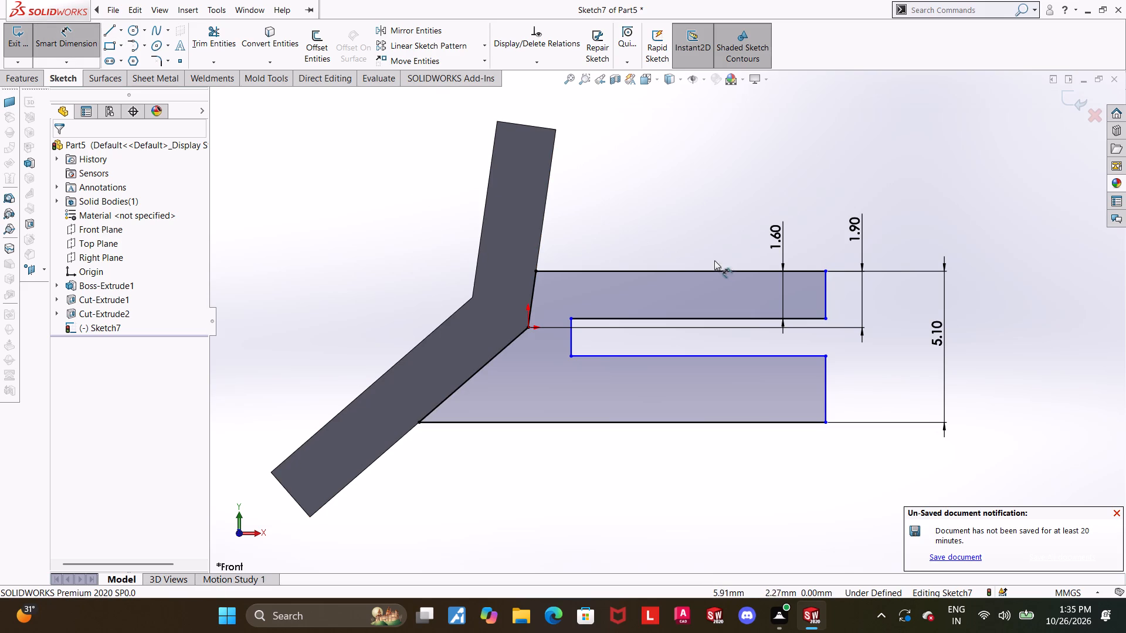
scroll(721, 269, down, 1)
click(734, 379)
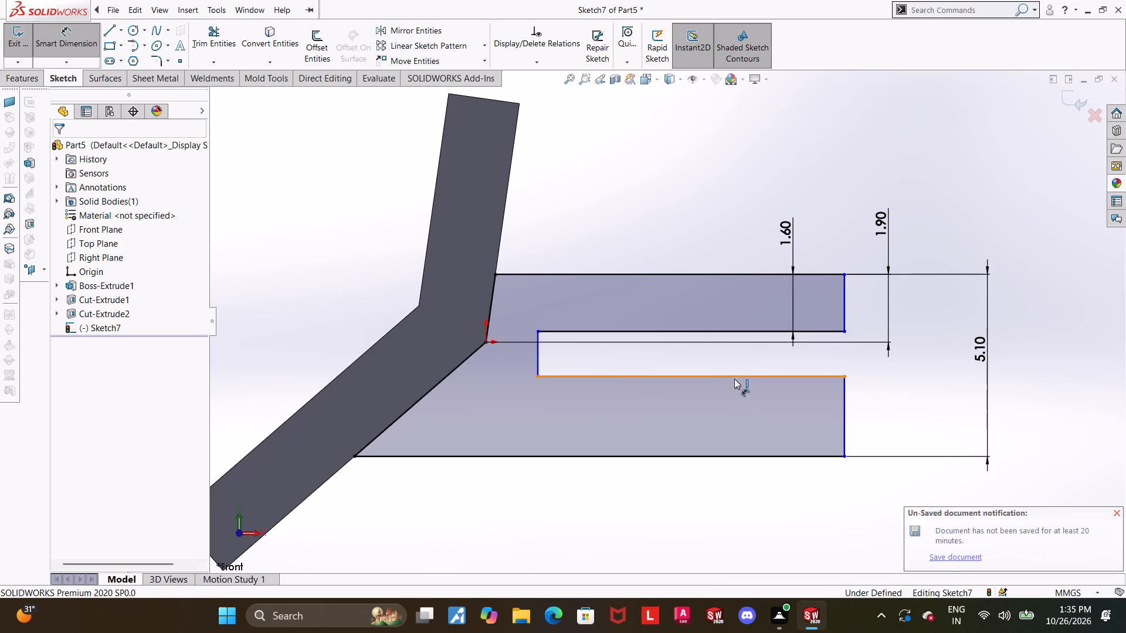
click(778, 276)
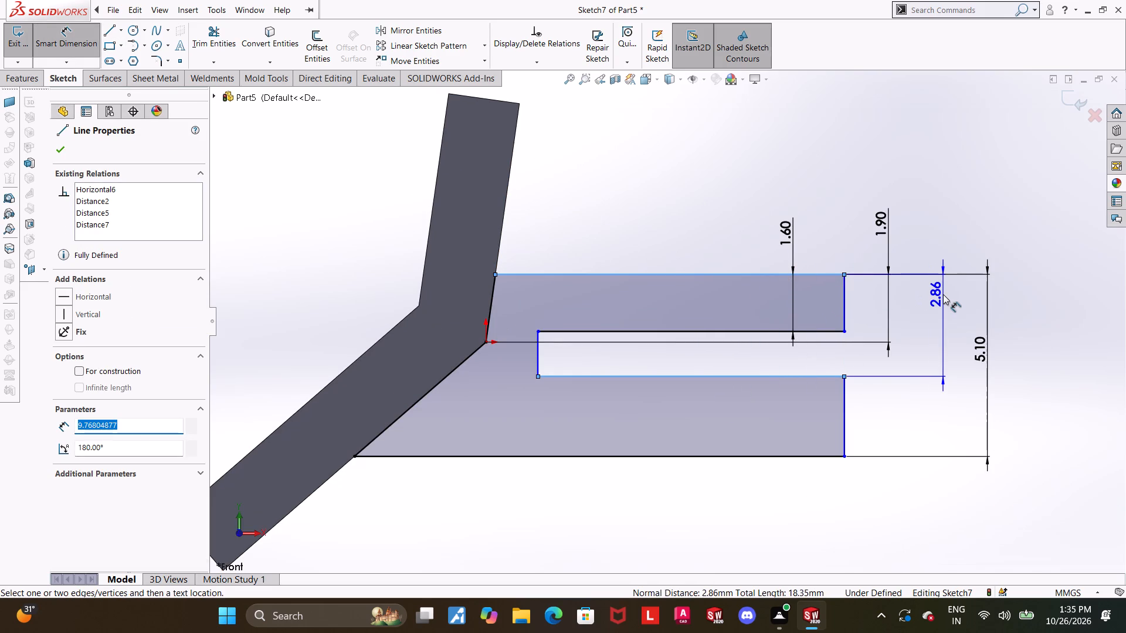
click(942, 294)
text(3.3)
key(Return)
key(Escape)
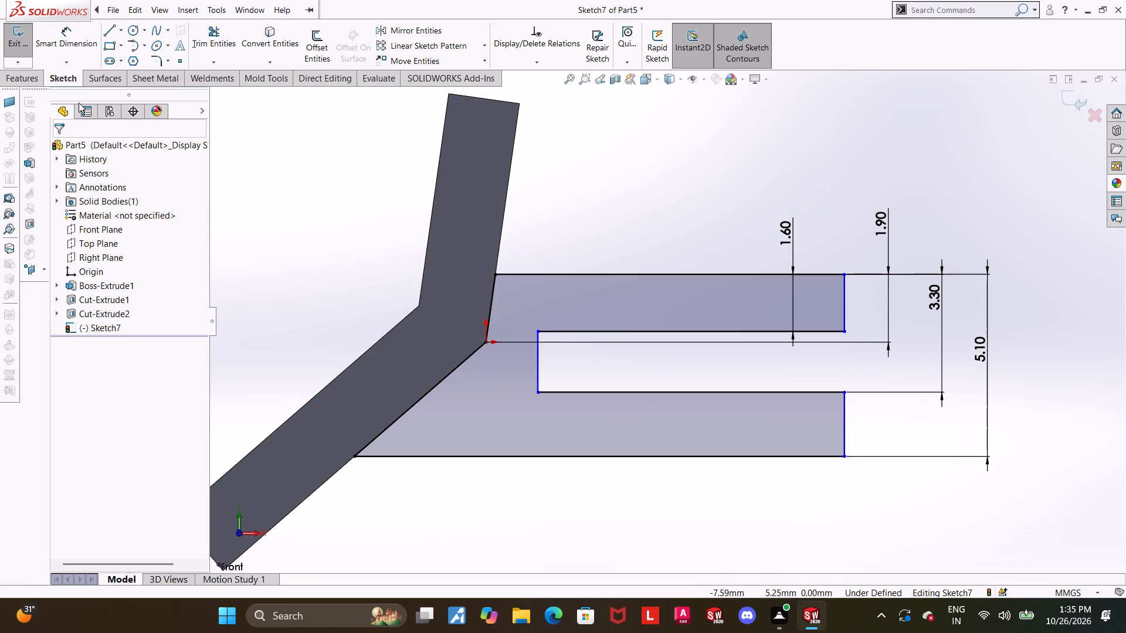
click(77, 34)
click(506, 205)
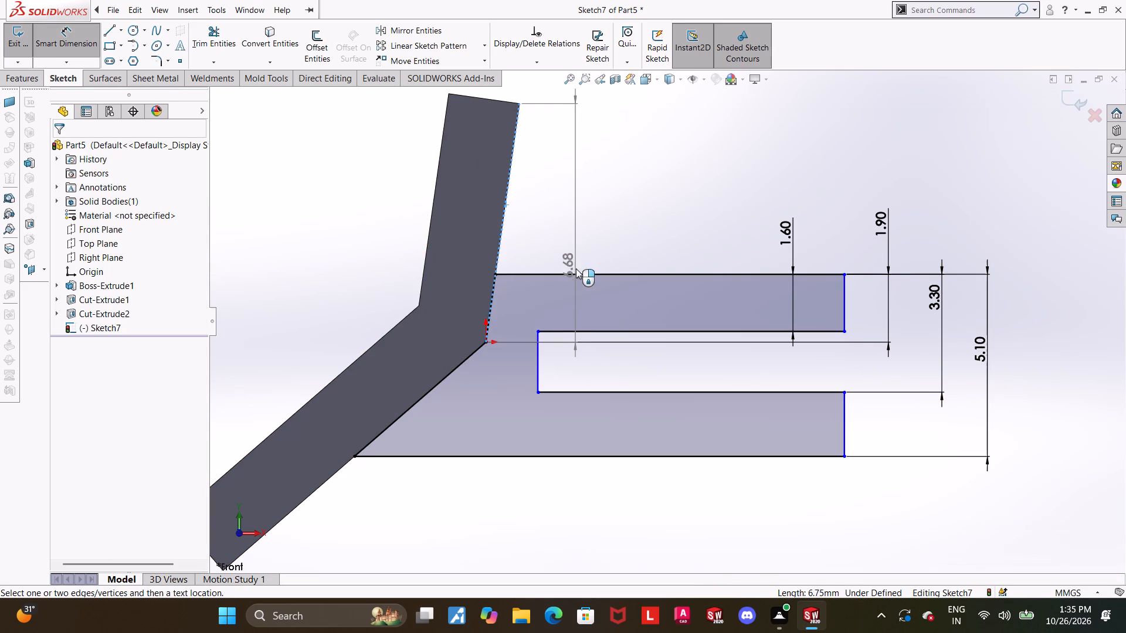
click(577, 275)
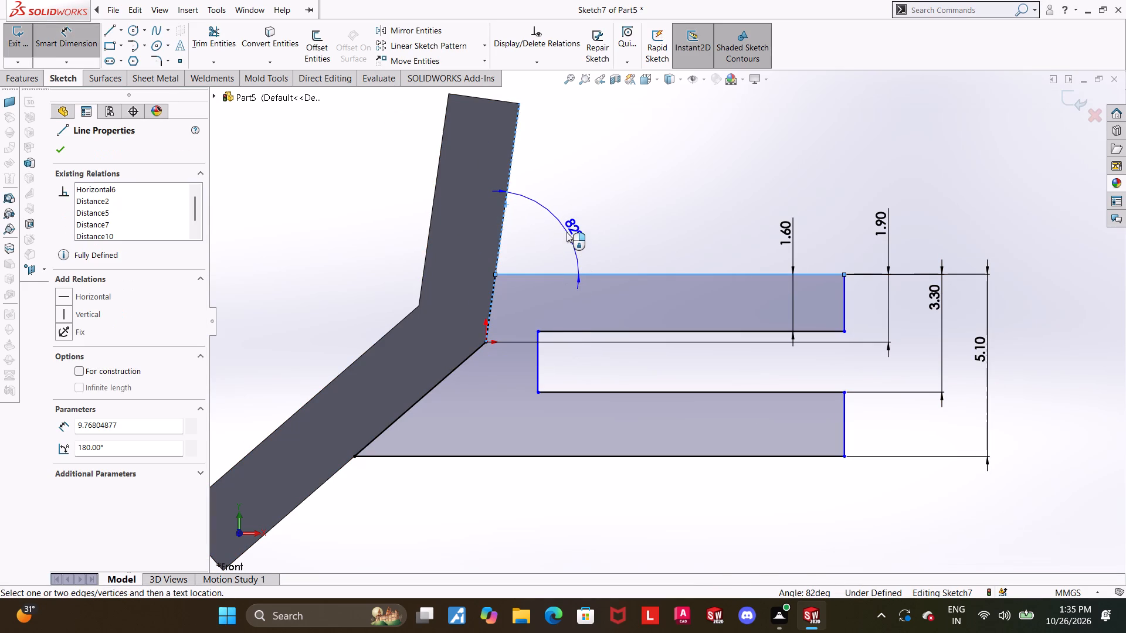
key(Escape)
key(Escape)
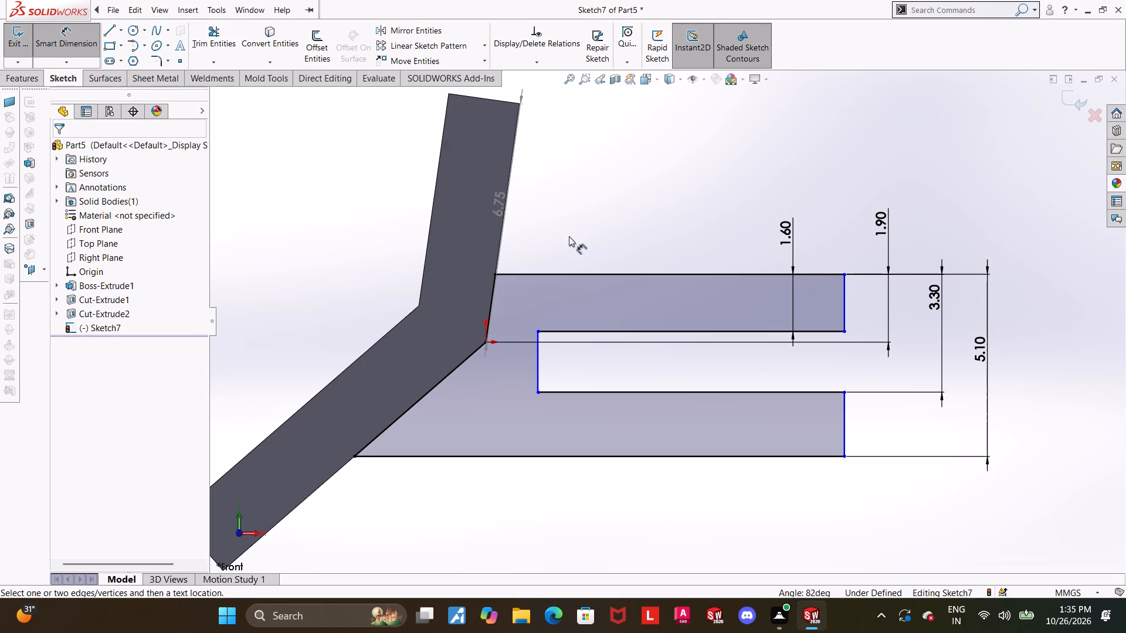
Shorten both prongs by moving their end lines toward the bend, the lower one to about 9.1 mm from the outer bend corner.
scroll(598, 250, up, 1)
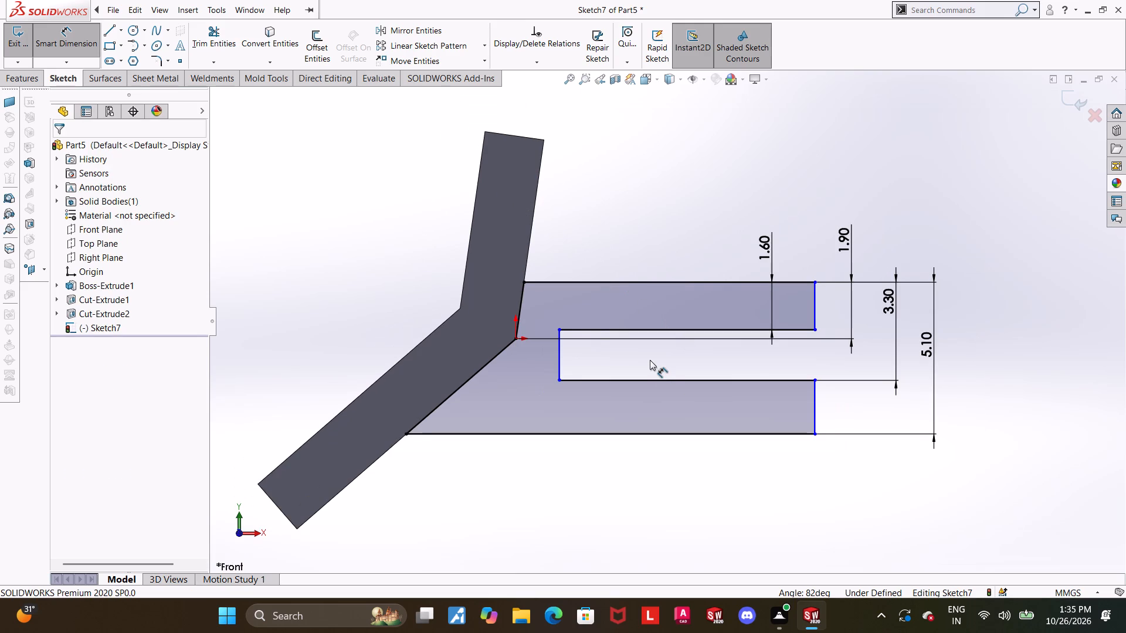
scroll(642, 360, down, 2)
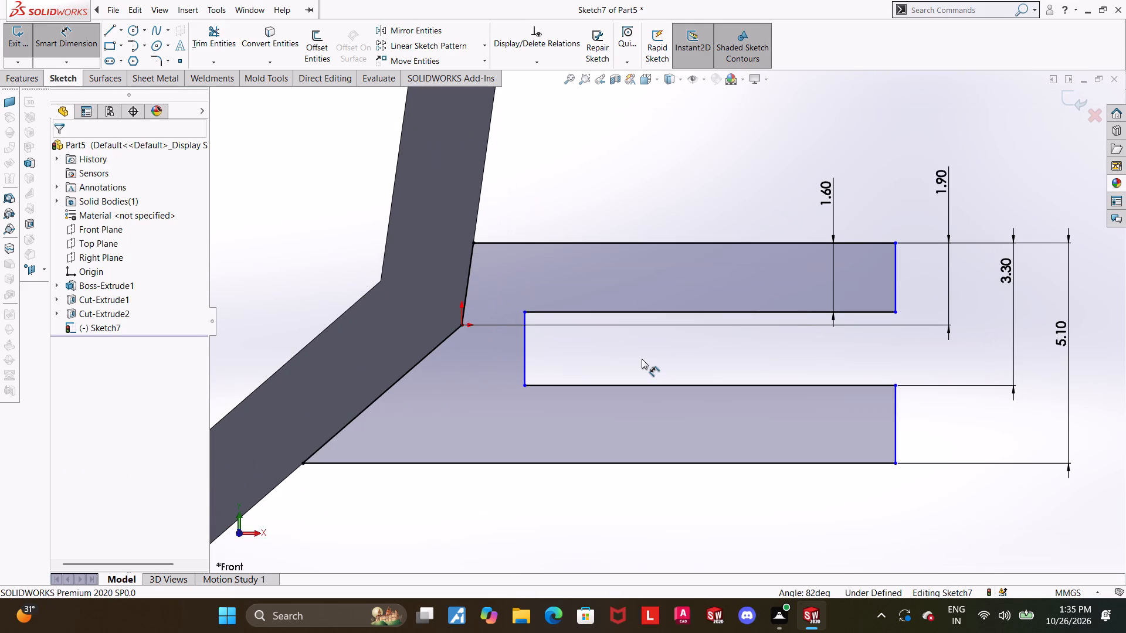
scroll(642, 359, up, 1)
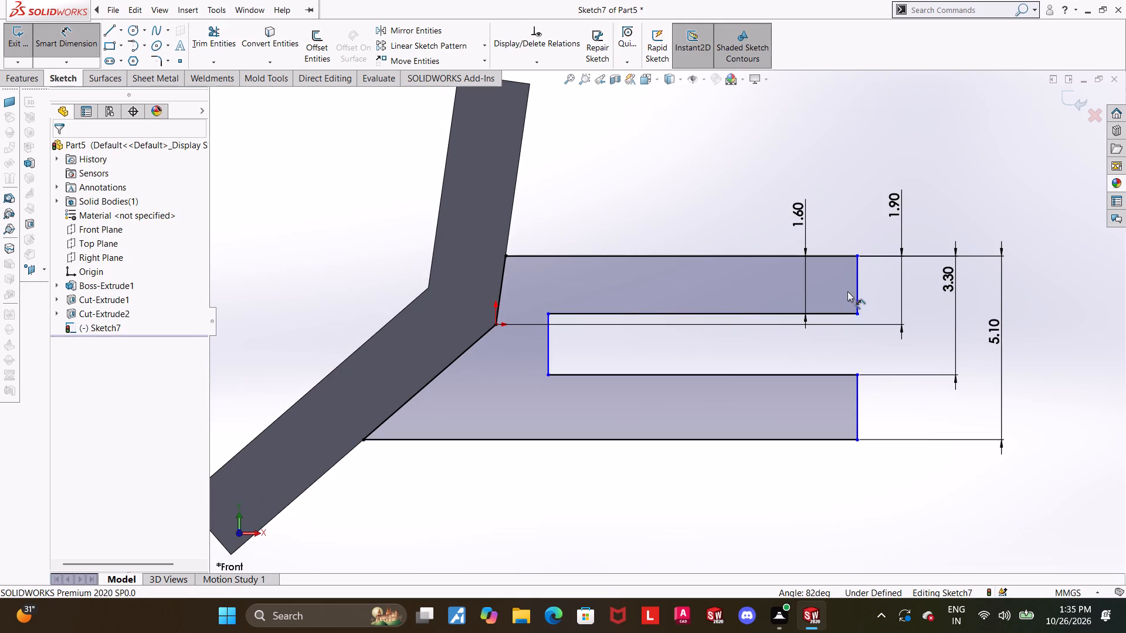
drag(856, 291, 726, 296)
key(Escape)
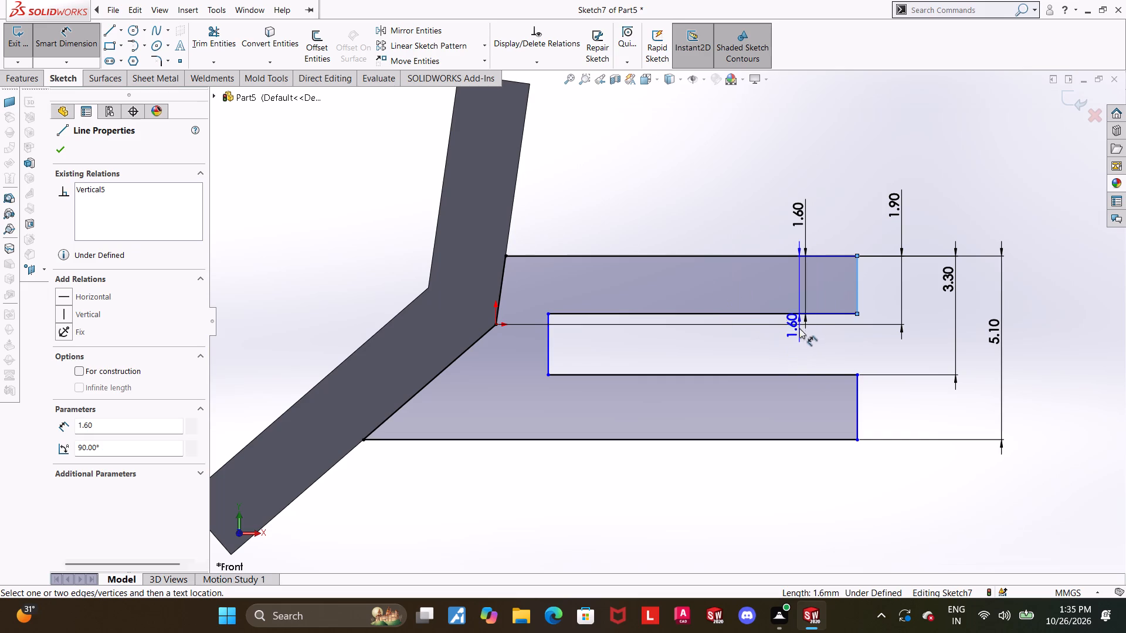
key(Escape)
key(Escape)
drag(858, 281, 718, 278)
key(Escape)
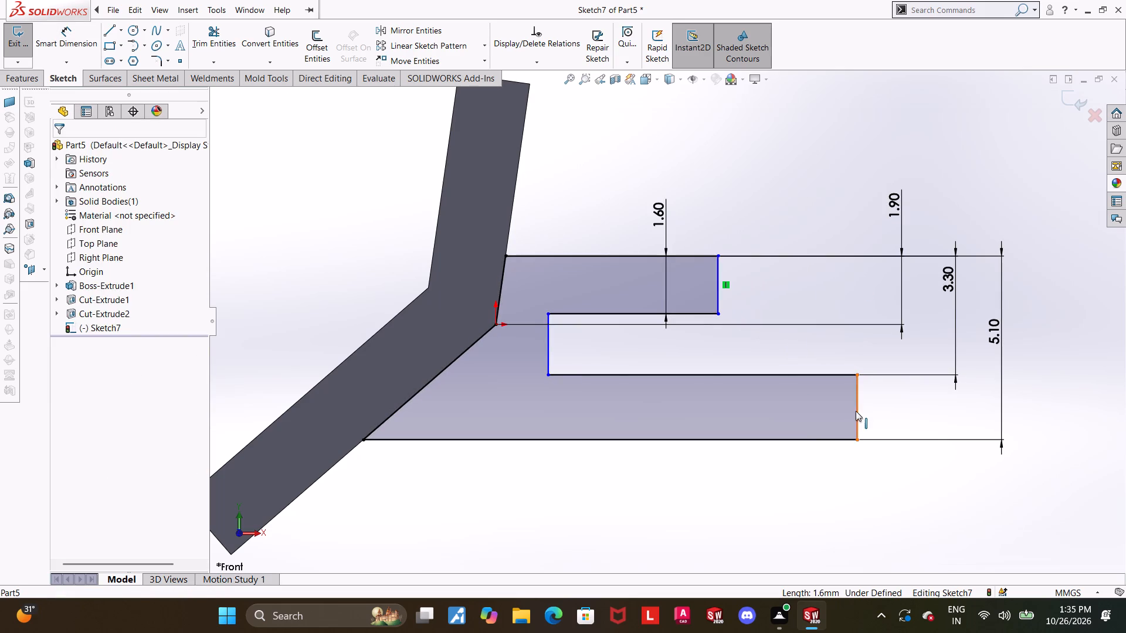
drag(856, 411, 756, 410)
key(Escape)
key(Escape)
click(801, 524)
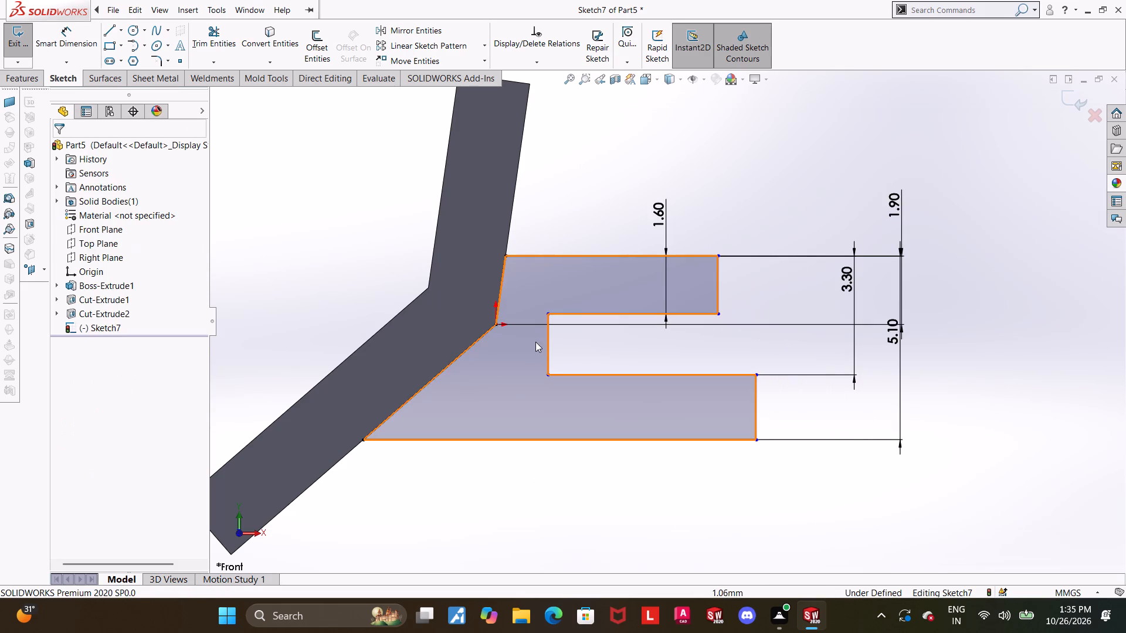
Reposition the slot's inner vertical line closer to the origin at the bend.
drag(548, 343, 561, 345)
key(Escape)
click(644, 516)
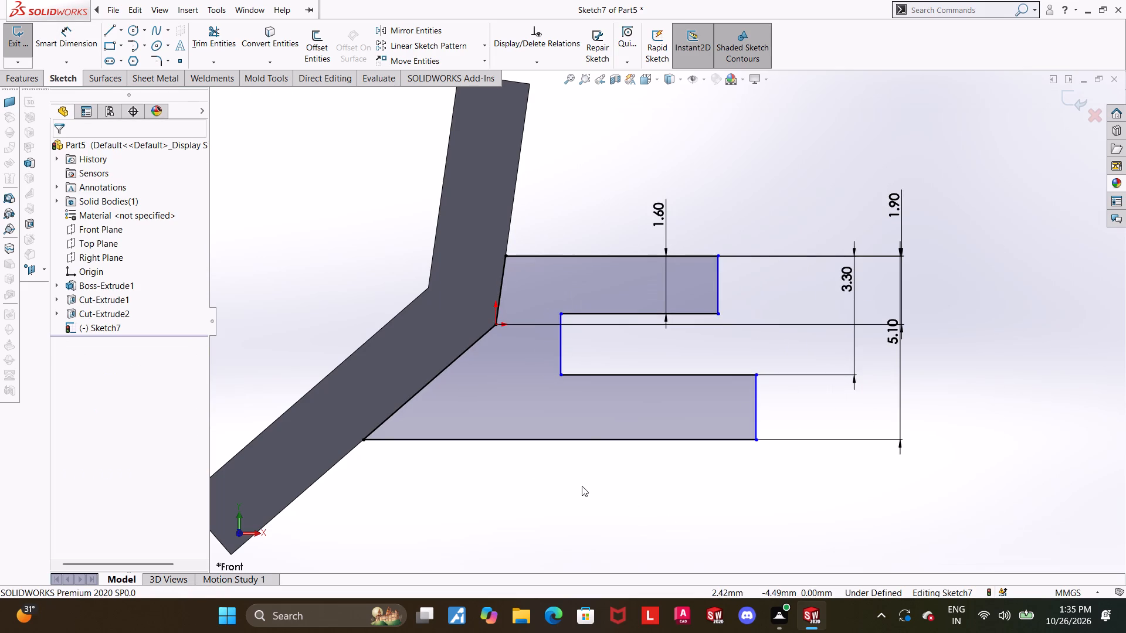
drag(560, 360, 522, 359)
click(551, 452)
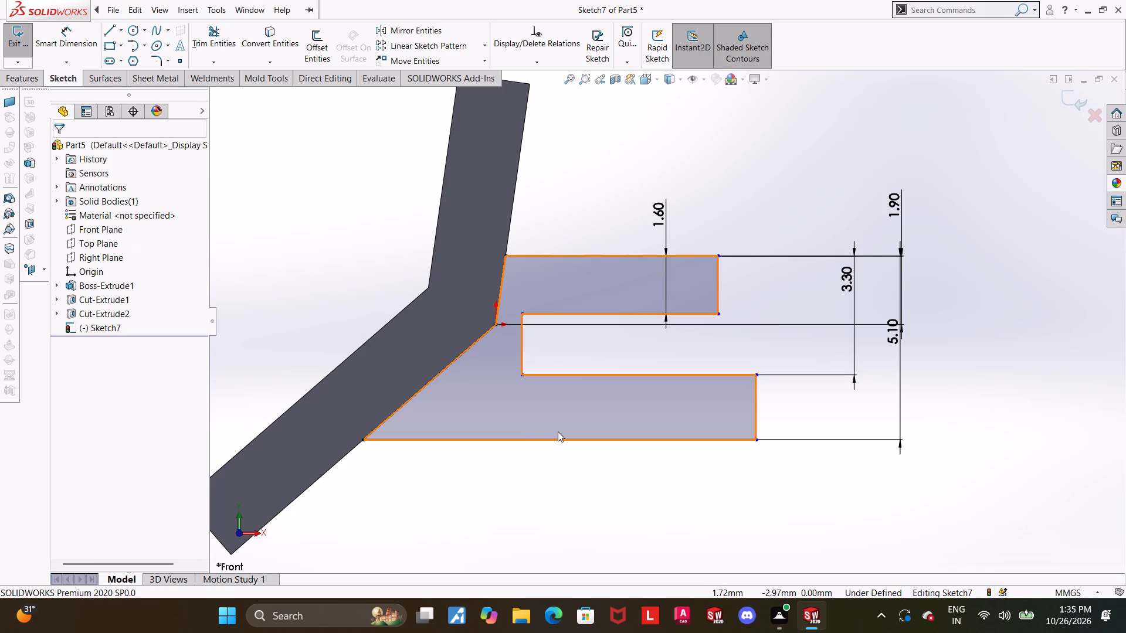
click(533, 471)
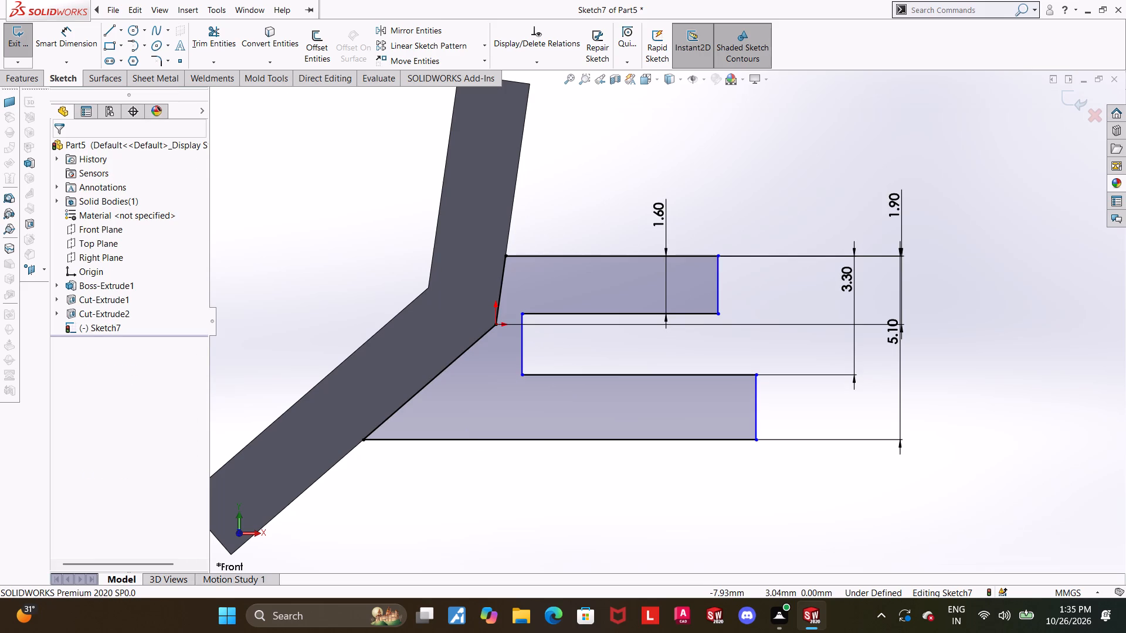
Dimension the horizontal distance from the arms' outer bend corner to the lower prong's end line as 6 mm.
click(83, 46)
scroll(568, 216, up, 2)
scroll(751, 247, down, 1)
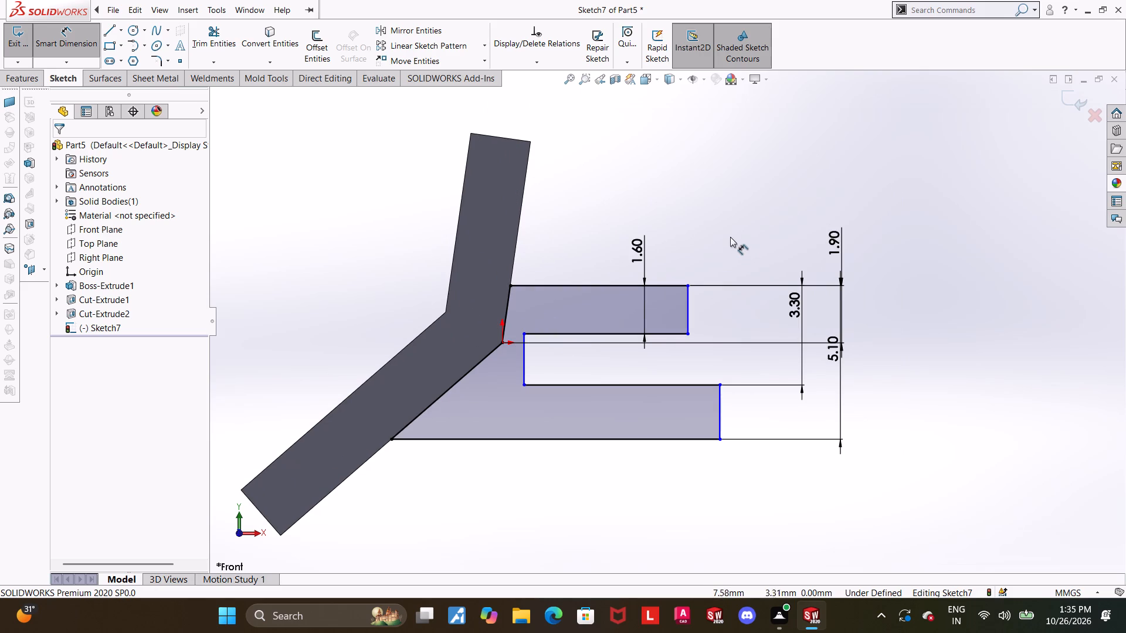
scroll(735, 237, down, 2)
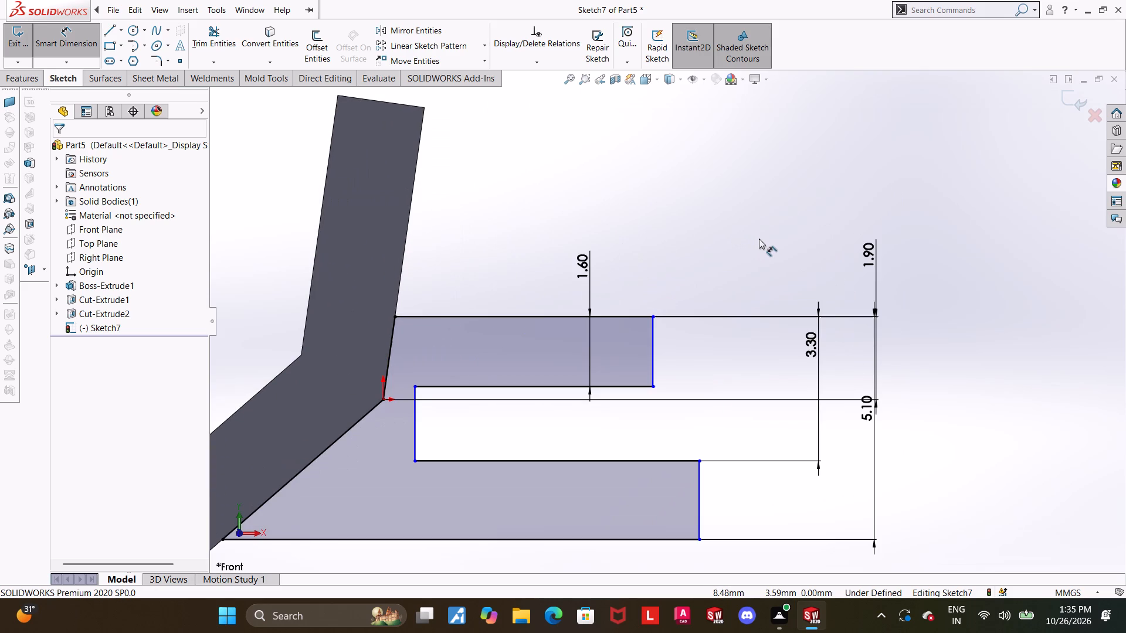
scroll(757, 257, up, 1)
scroll(757, 257, down, 1)
scroll(605, 309, up, 2)
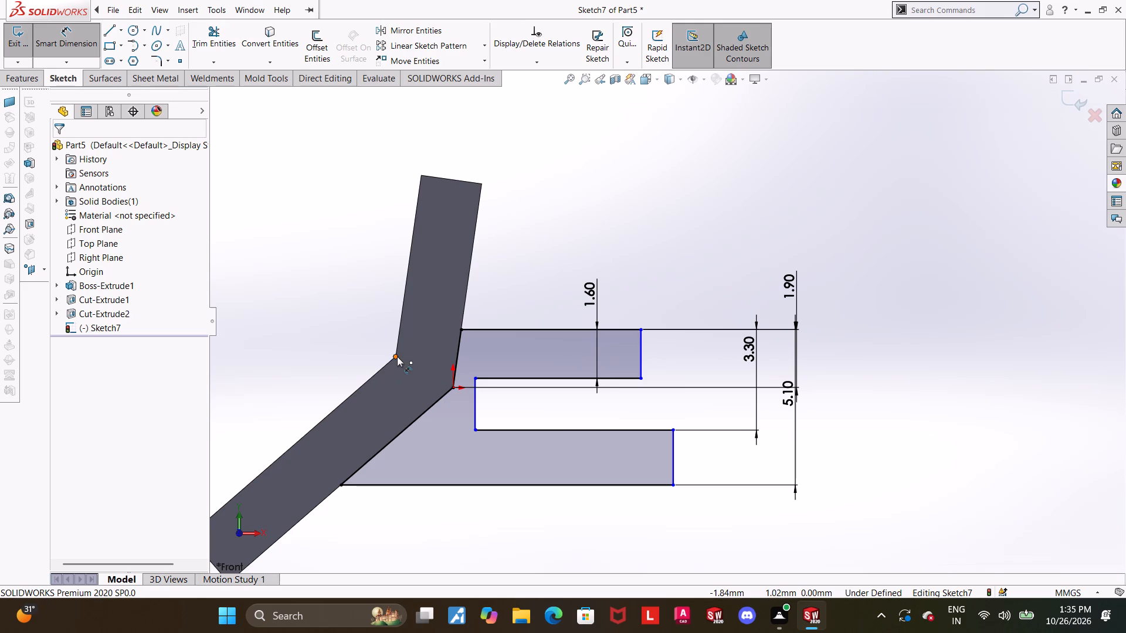
click(397, 356)
click(672, 452)
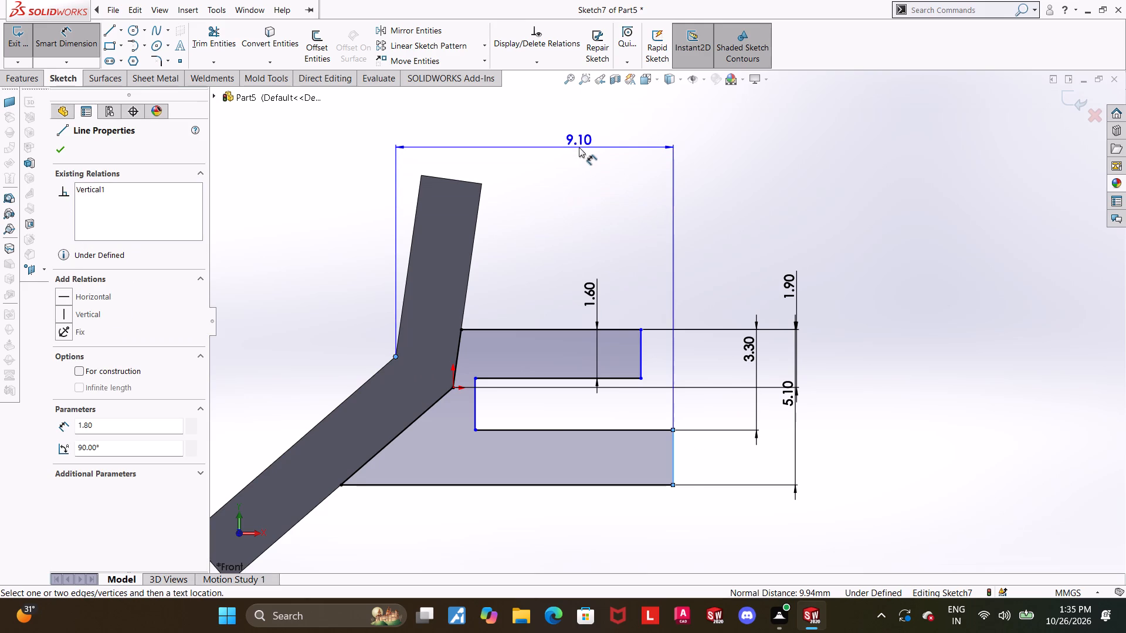
click(579, 147)
key(6)
key(Return)
key(Escape)
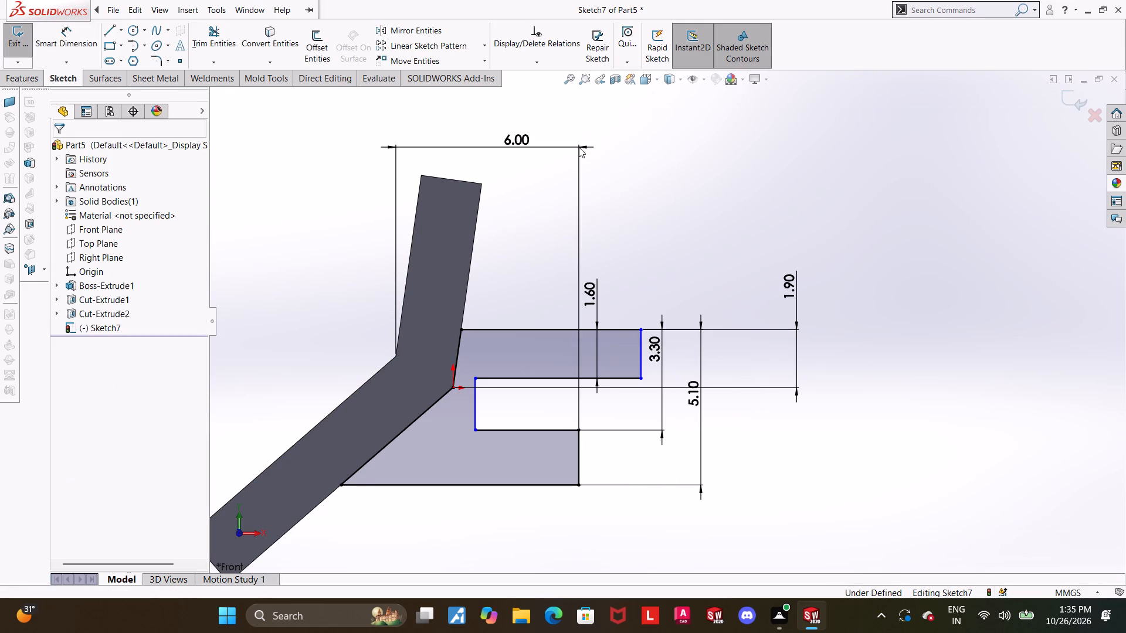
drag(856, 592, 854, 586)
Make the upper prong's end line collinear with the lower prong's end line.
click(640, 365)
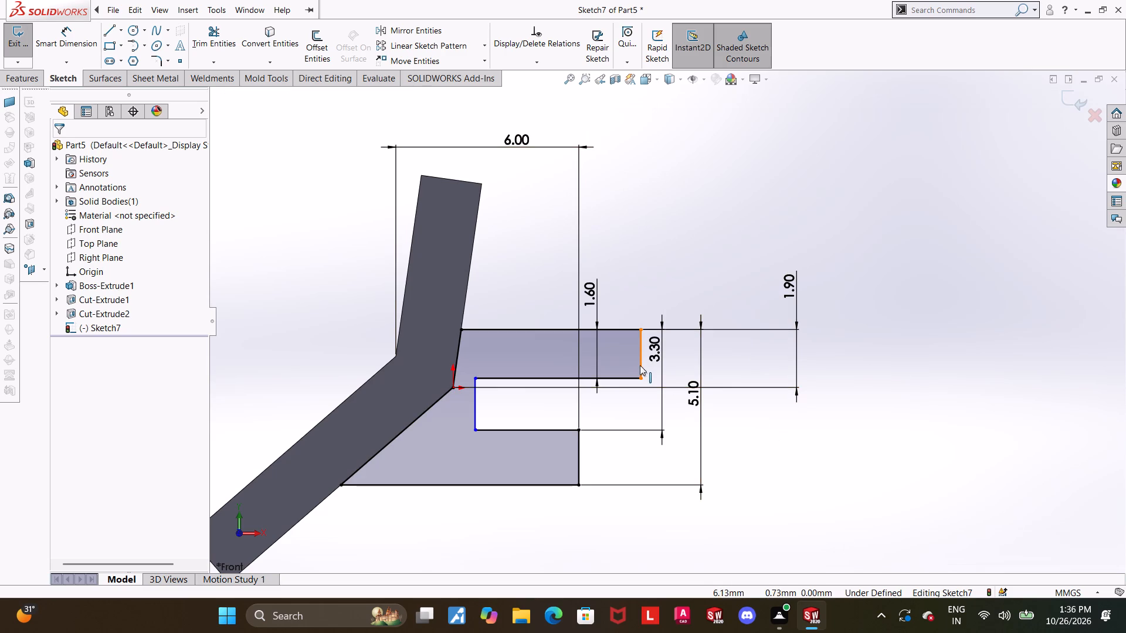
ctrl+click(579, 444)
click(62, 395)
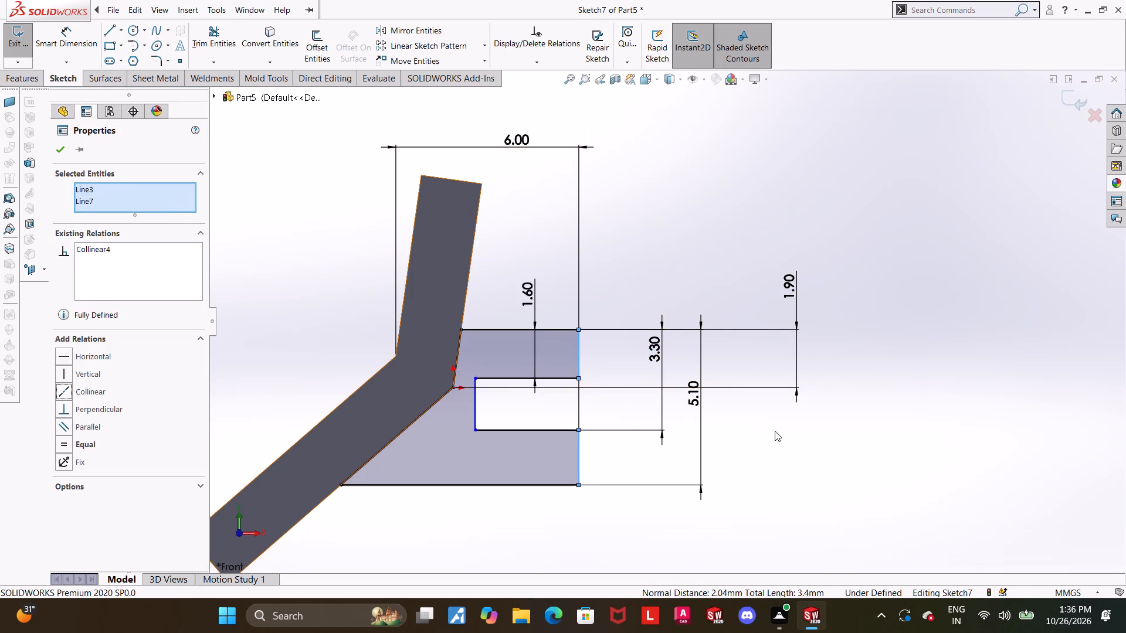
click(775, 431)
Deepen the slot by moving its inner vertical line toward the bend, stopping just short of the origin.
drag(474, 401, 493, 401)
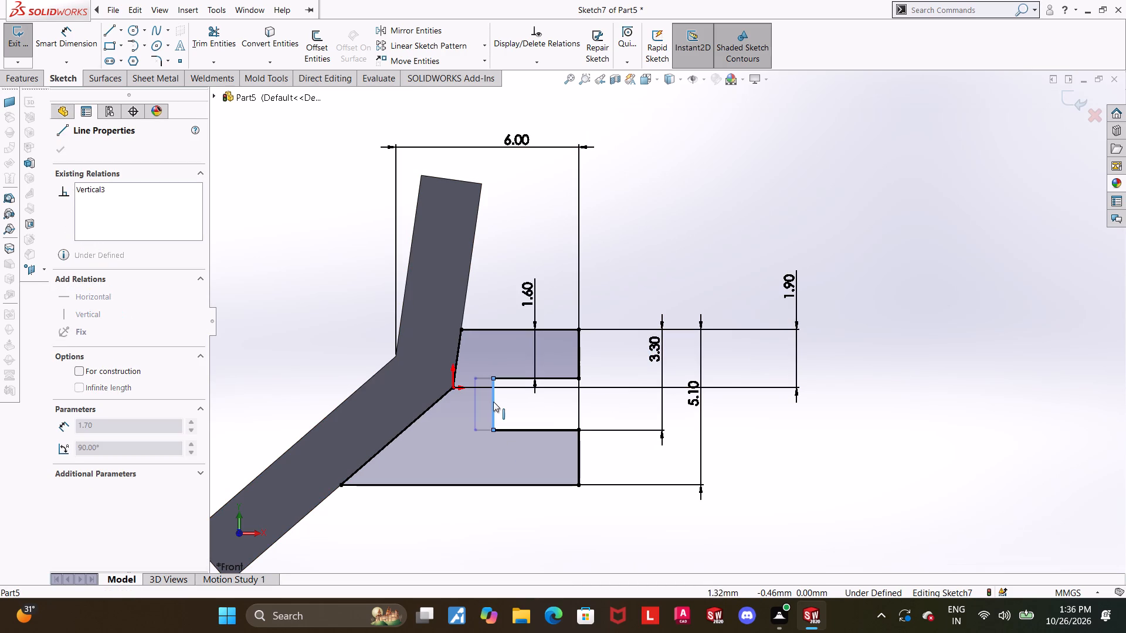
drag(493, 401, 493, 402)
click(817, 452)
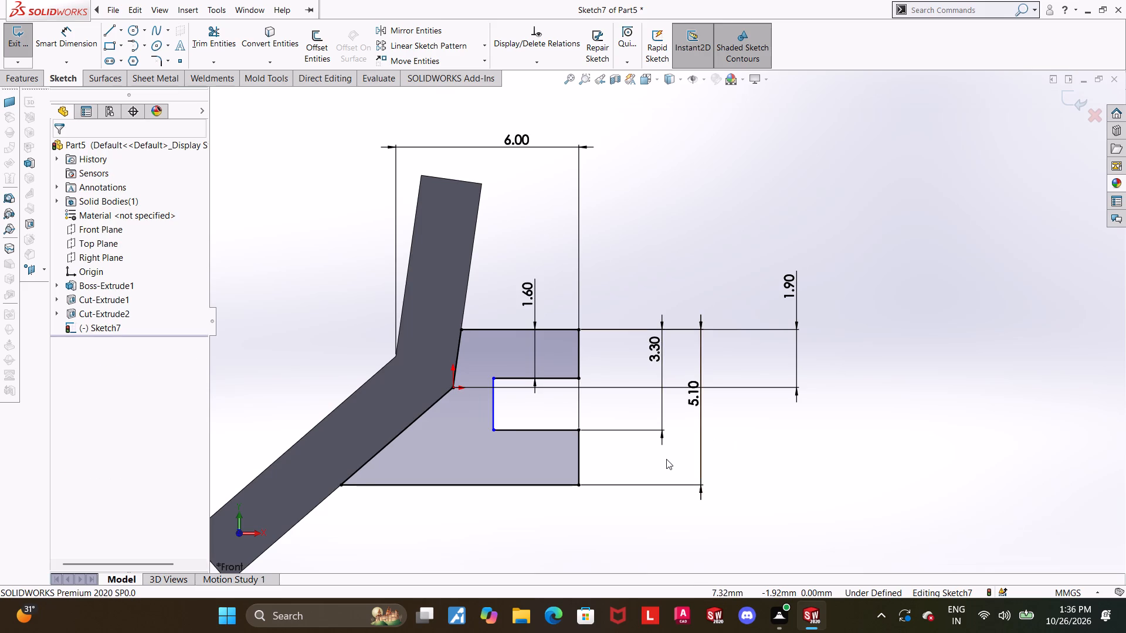
scroll(586, 430, up, 1)
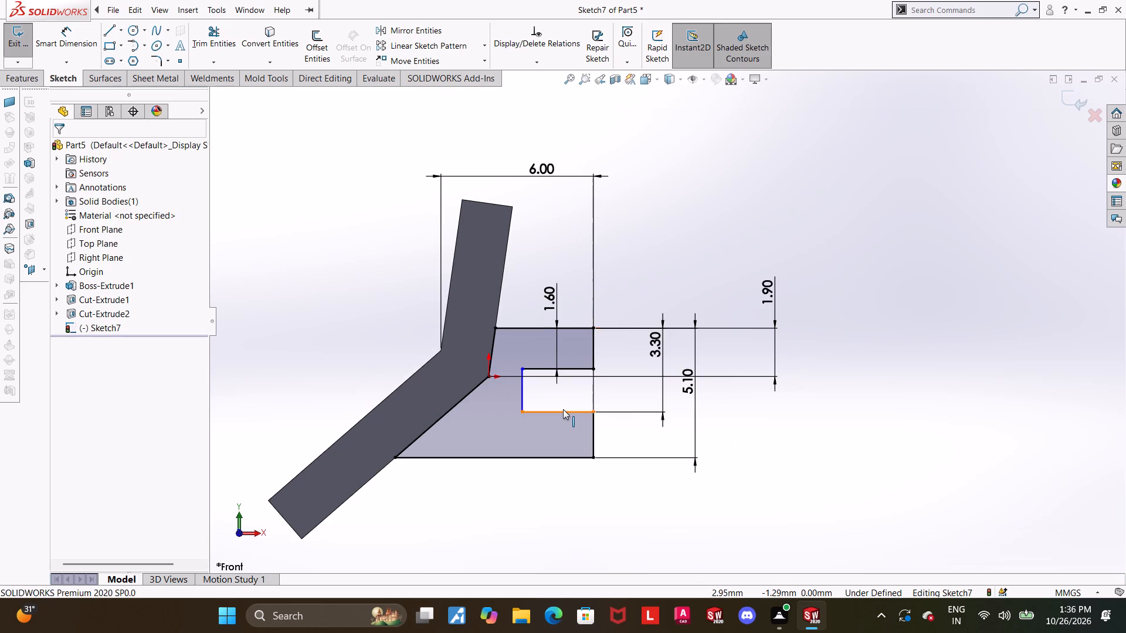
scroll(562, 409, down, 2)
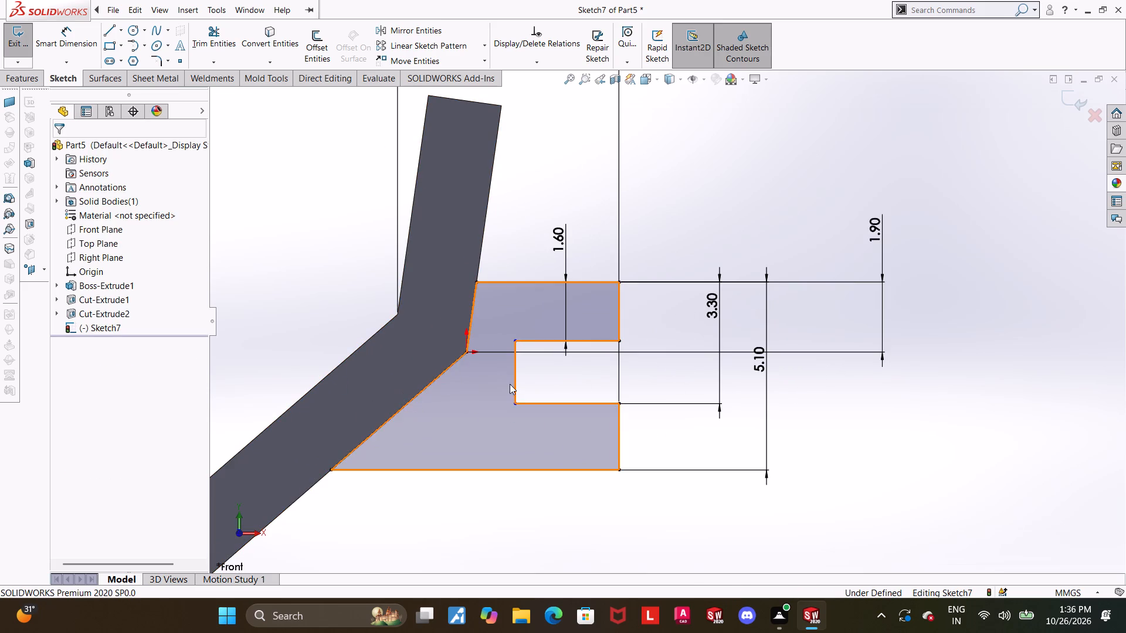
drag(516, 380, 489, 380)
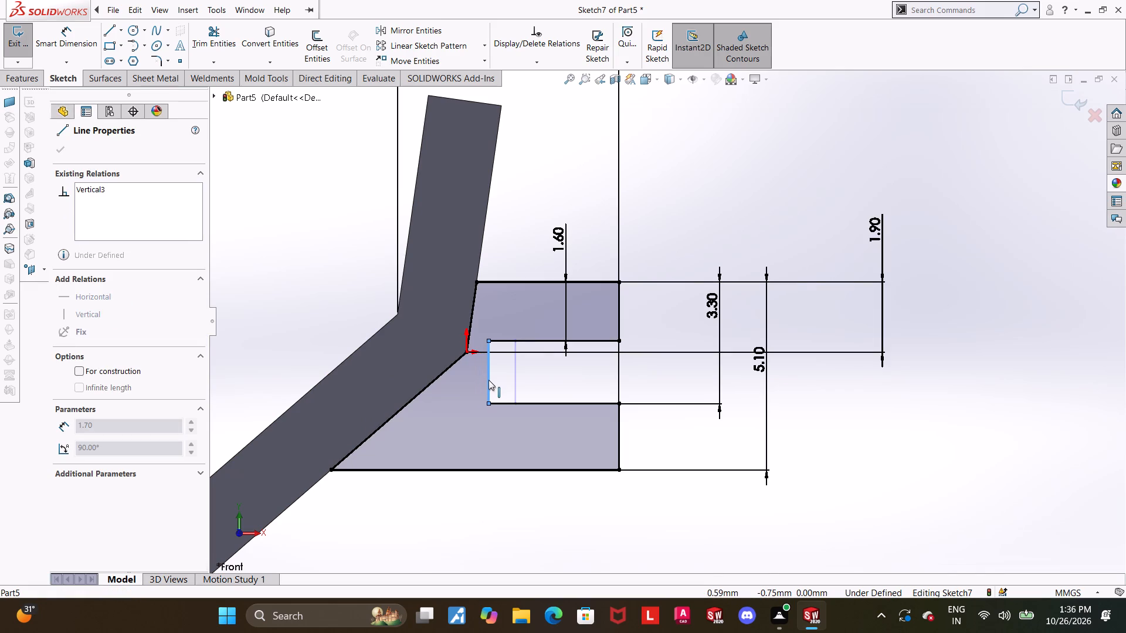
drag(489, 380, 496, 383)
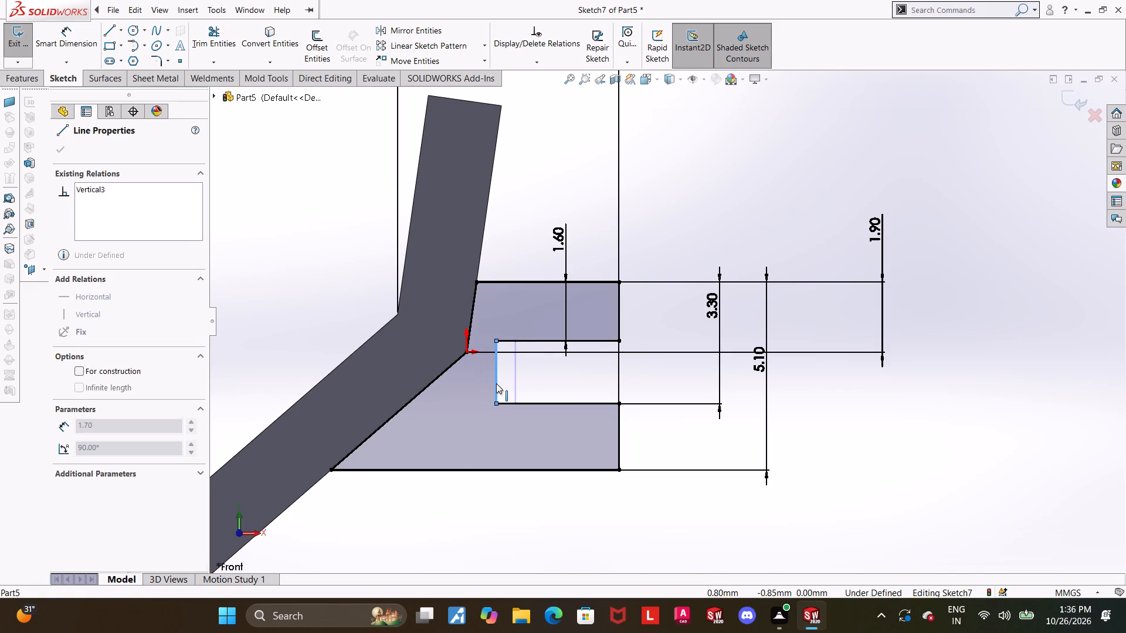
drag(496, 383, 496, 384)
drag(496, 384, 487, 389)
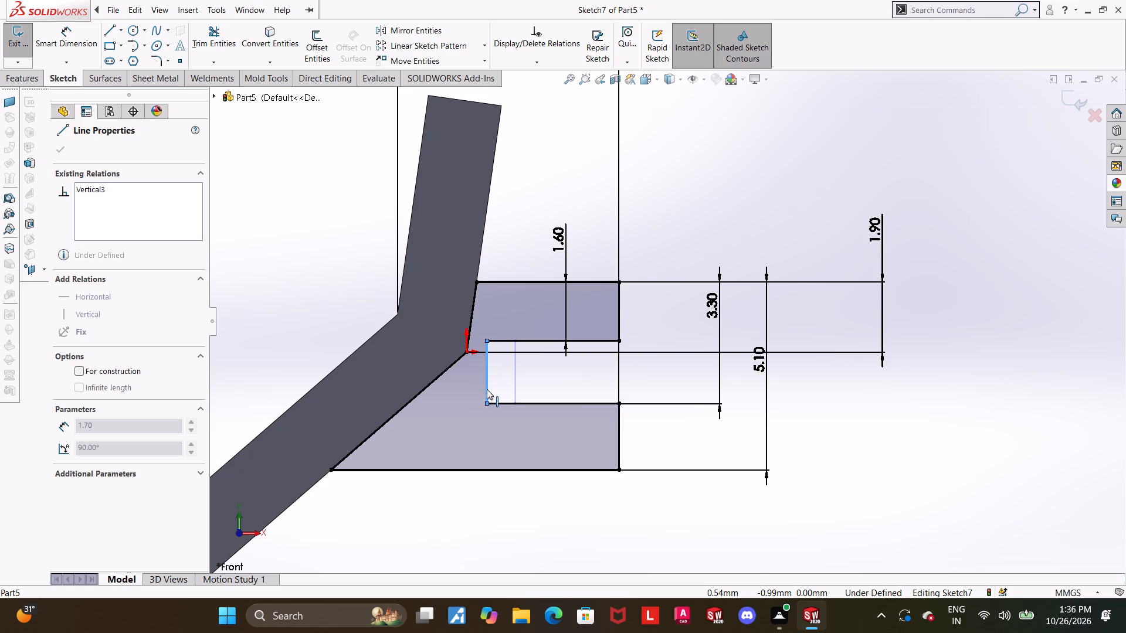
drag(487, 389, 480, 392)
click(897, 447)
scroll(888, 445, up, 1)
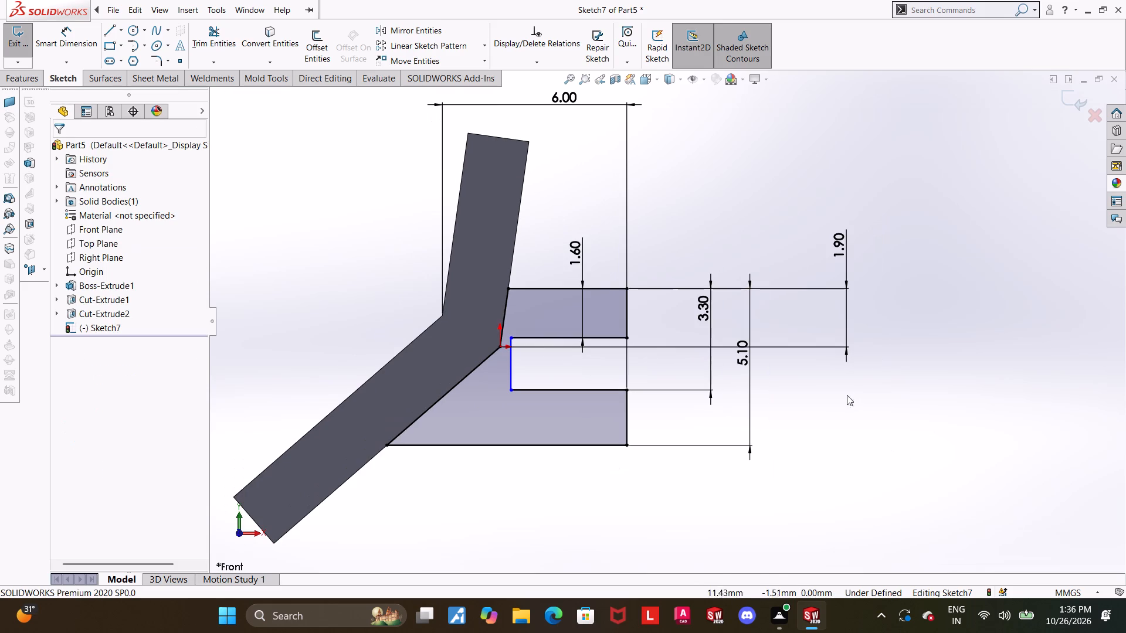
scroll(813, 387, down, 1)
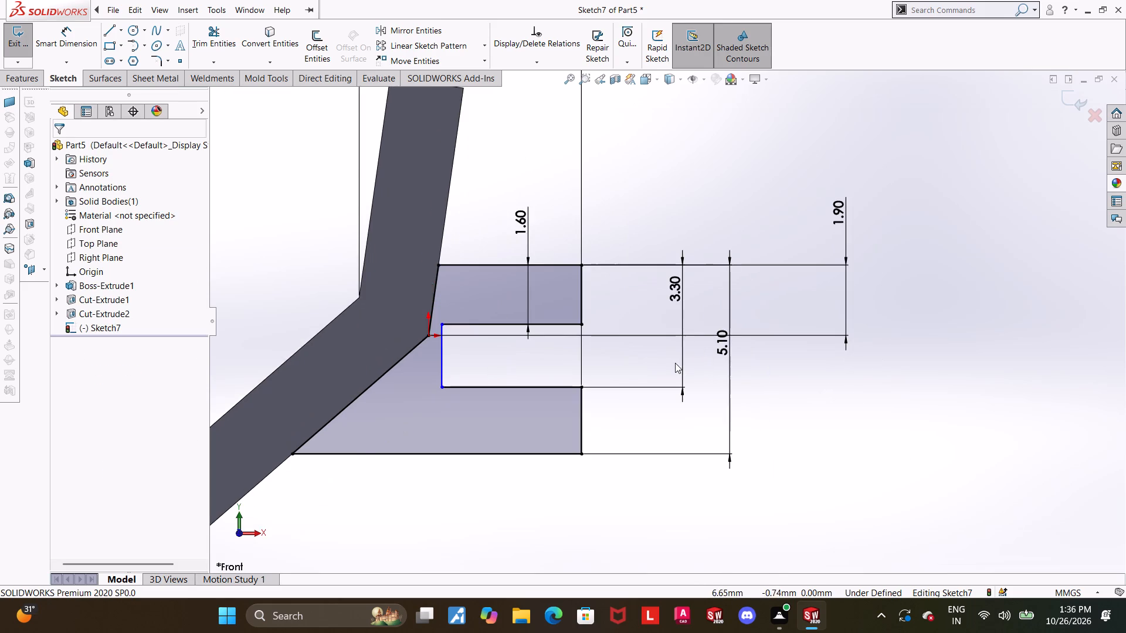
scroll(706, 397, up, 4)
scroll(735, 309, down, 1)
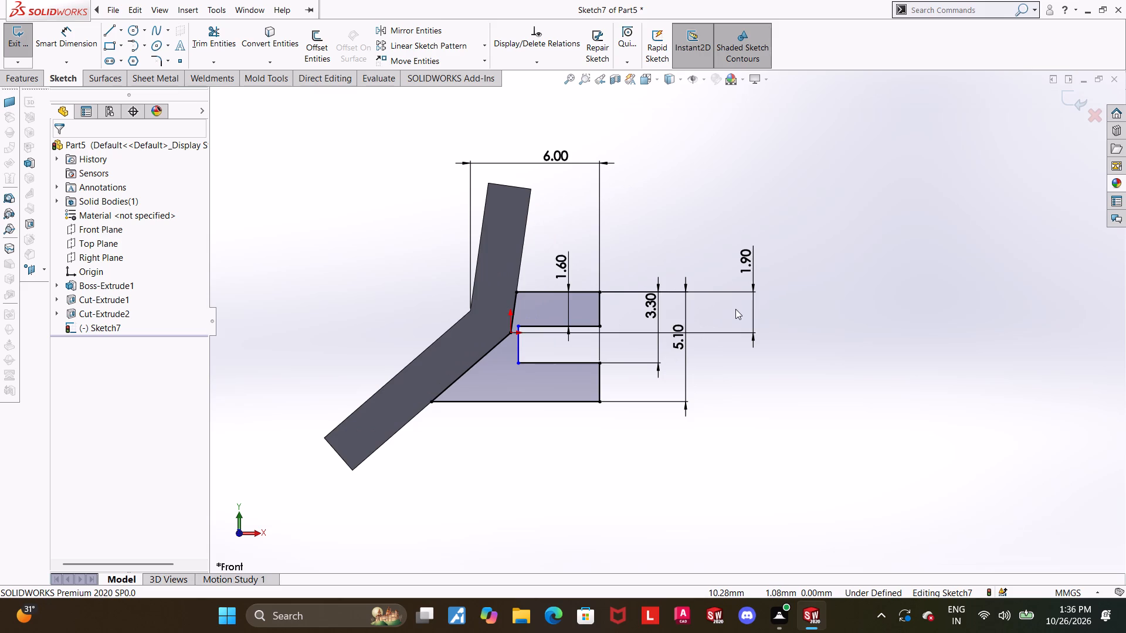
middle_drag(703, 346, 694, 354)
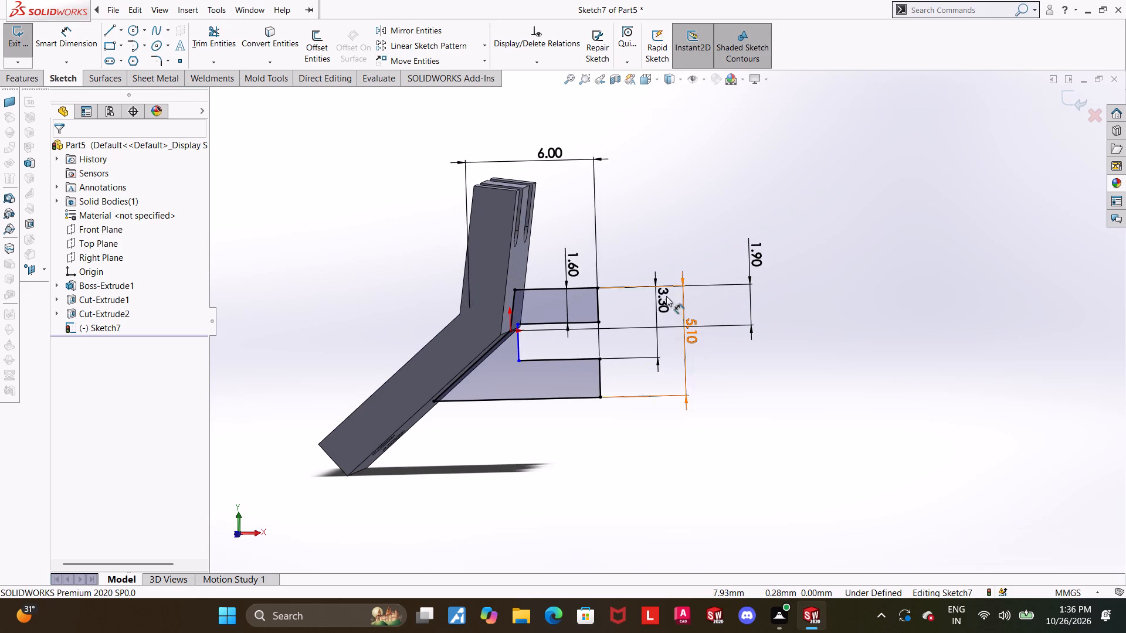
Examine the fork sketch's dimensions and the slot's still-free inner vertical line in a front view.
click(640, 81)
click(513, 427)
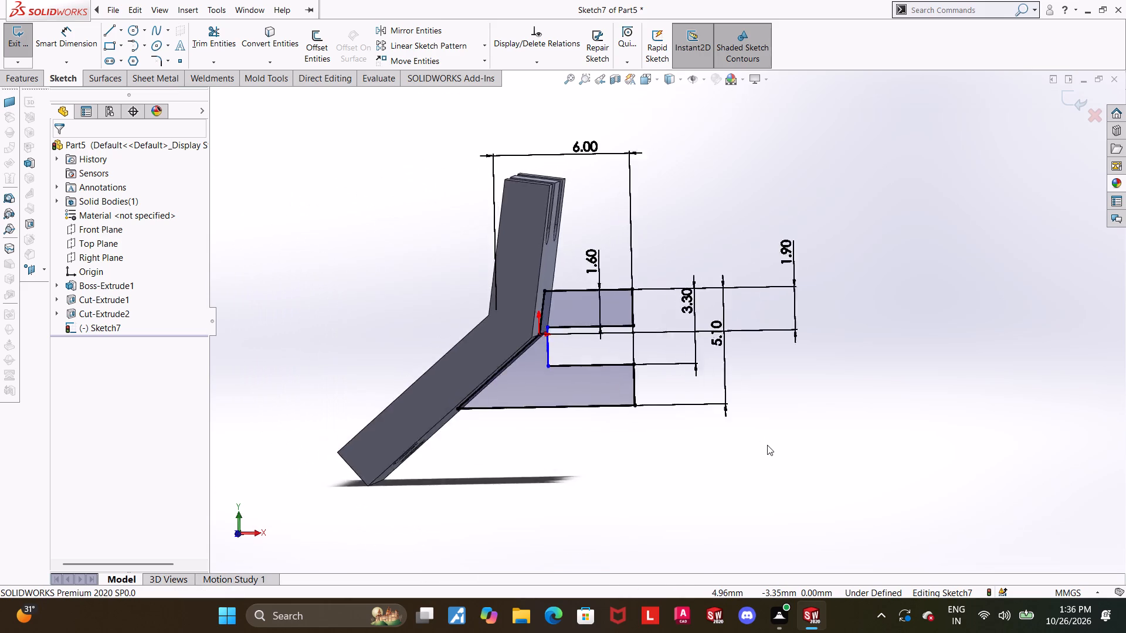
click(775, 449)
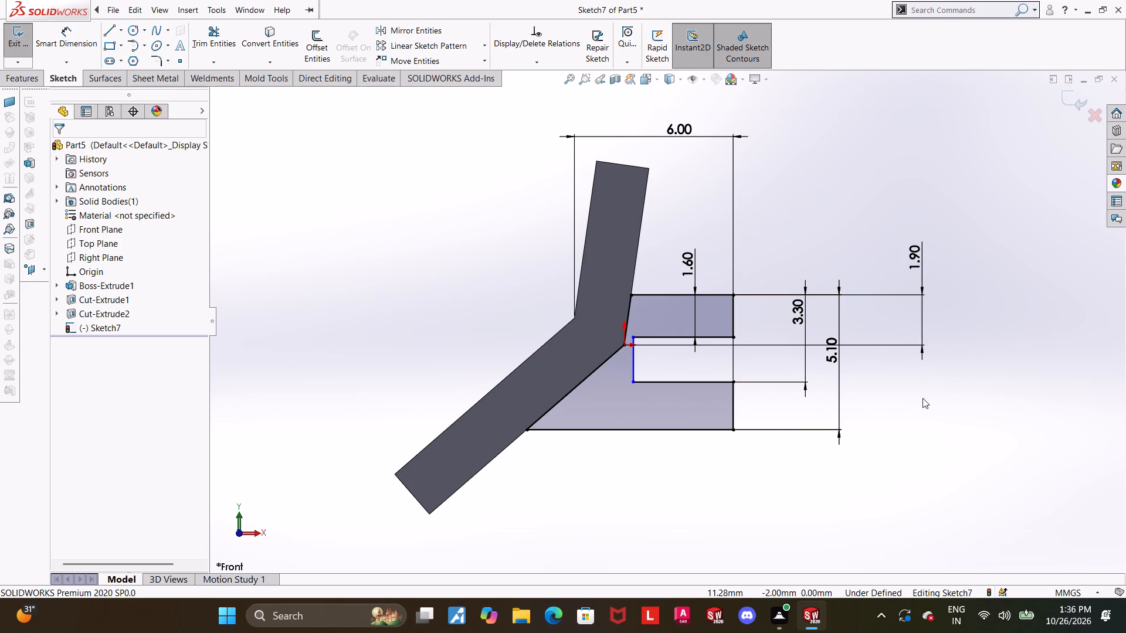
scroll(859, 342, down, 1)
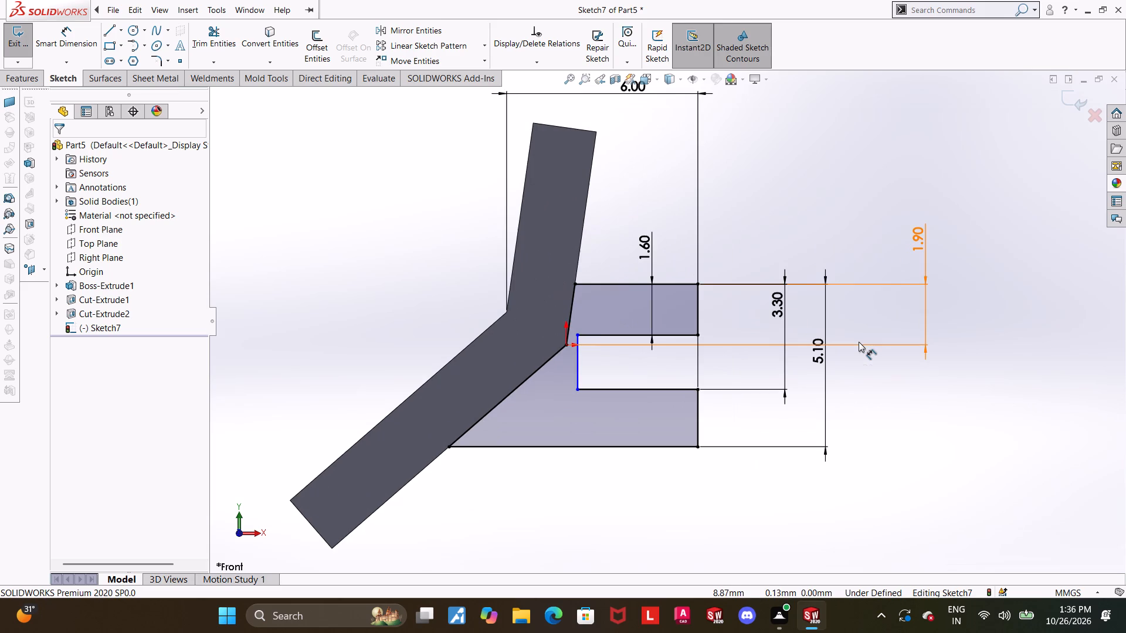
scroll(859, 342, down, 1)
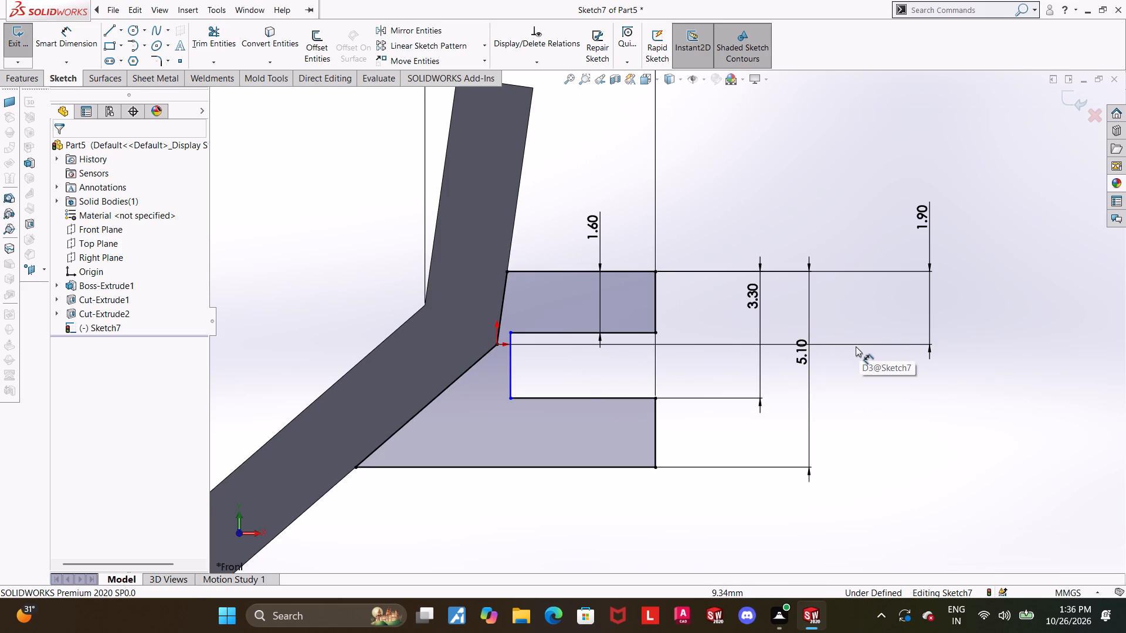
scroll(856, 346, up, 1)
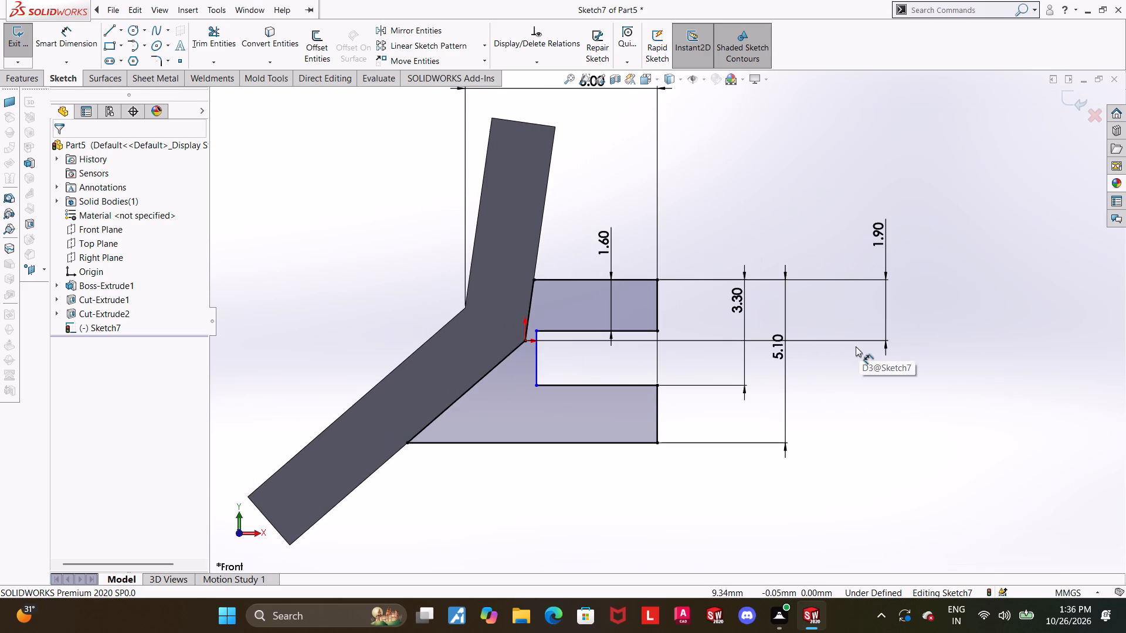
scroll(856, 346, up, 2)
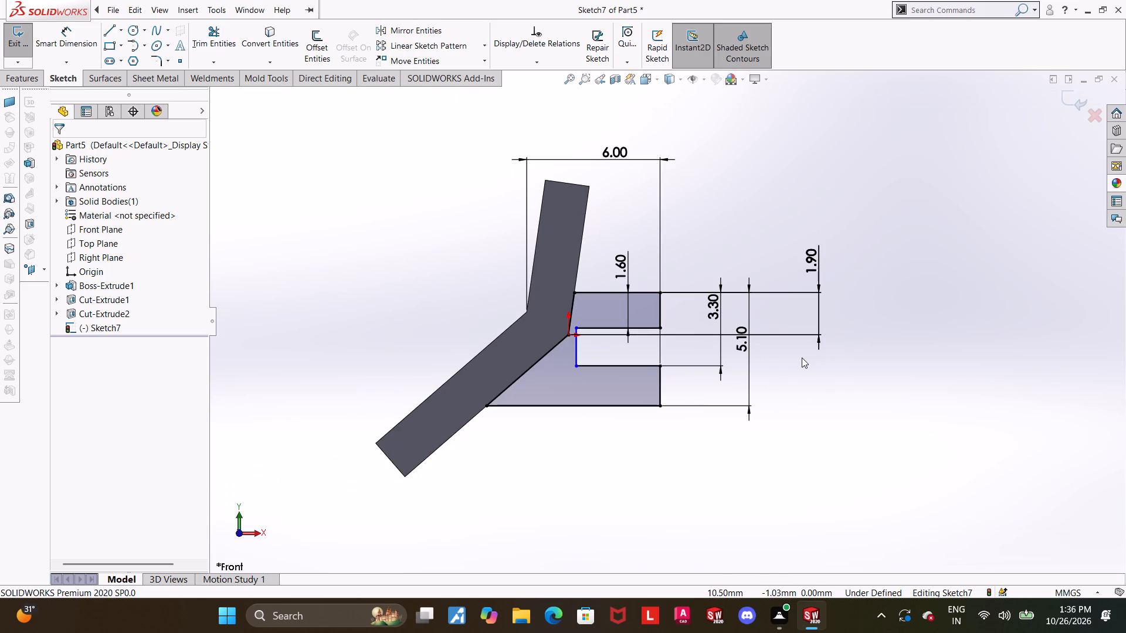
scroll(749, 370, down, 1)
scroll(749, 370, up, 3)
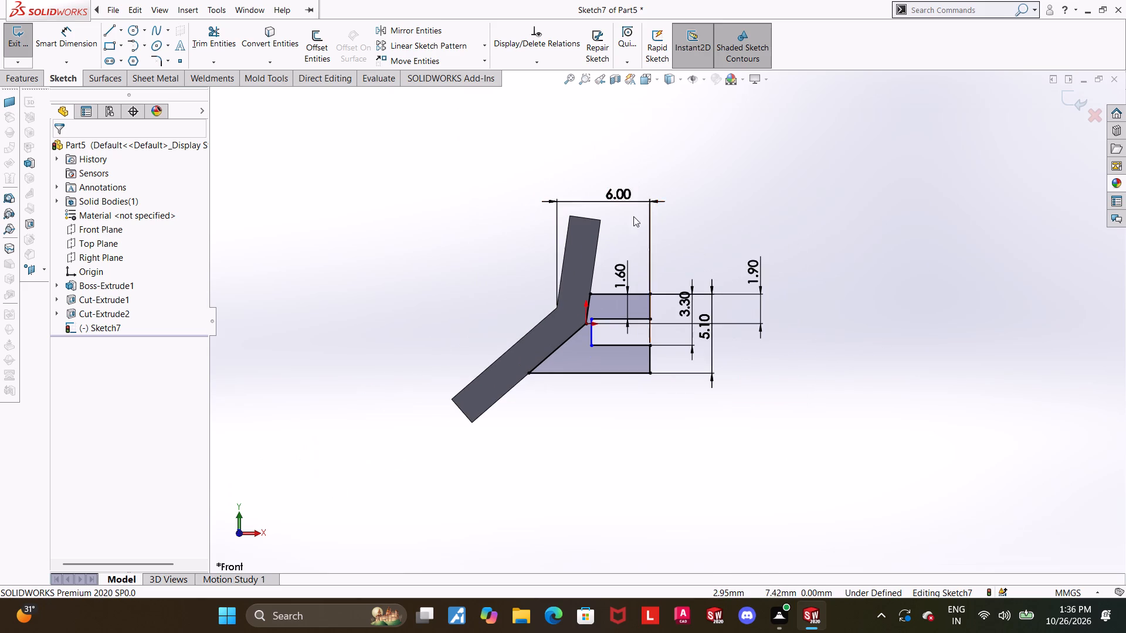
scroll(637, 226, down, 2)
scroll(585, 257, down, 1)
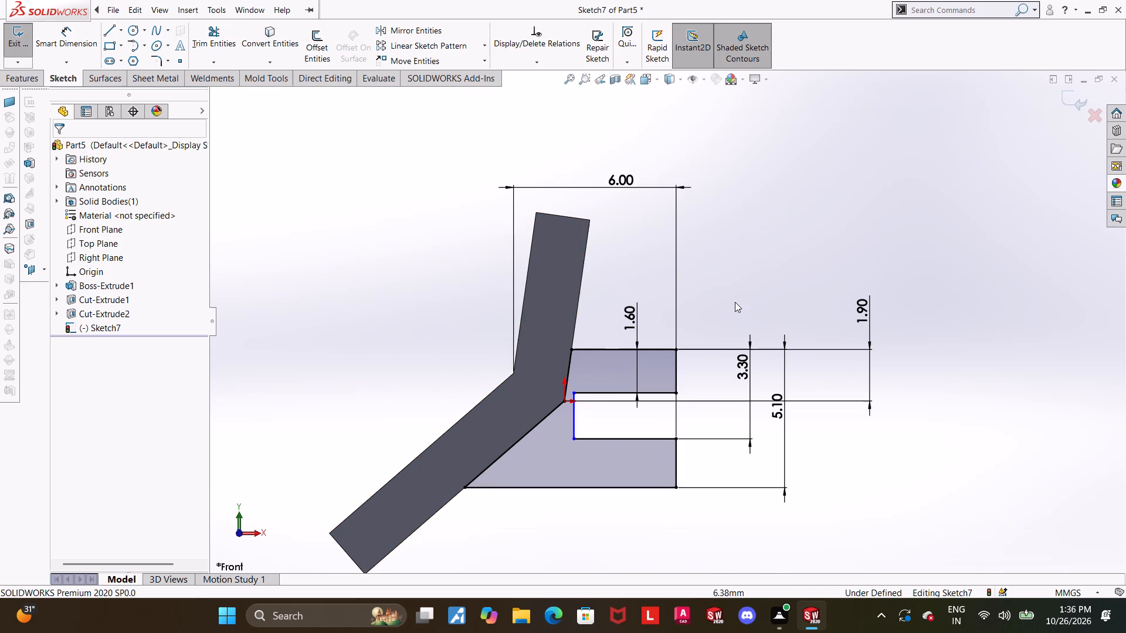
scroll(733, 297, up, 1)
scroll(842, 337, down, 1)
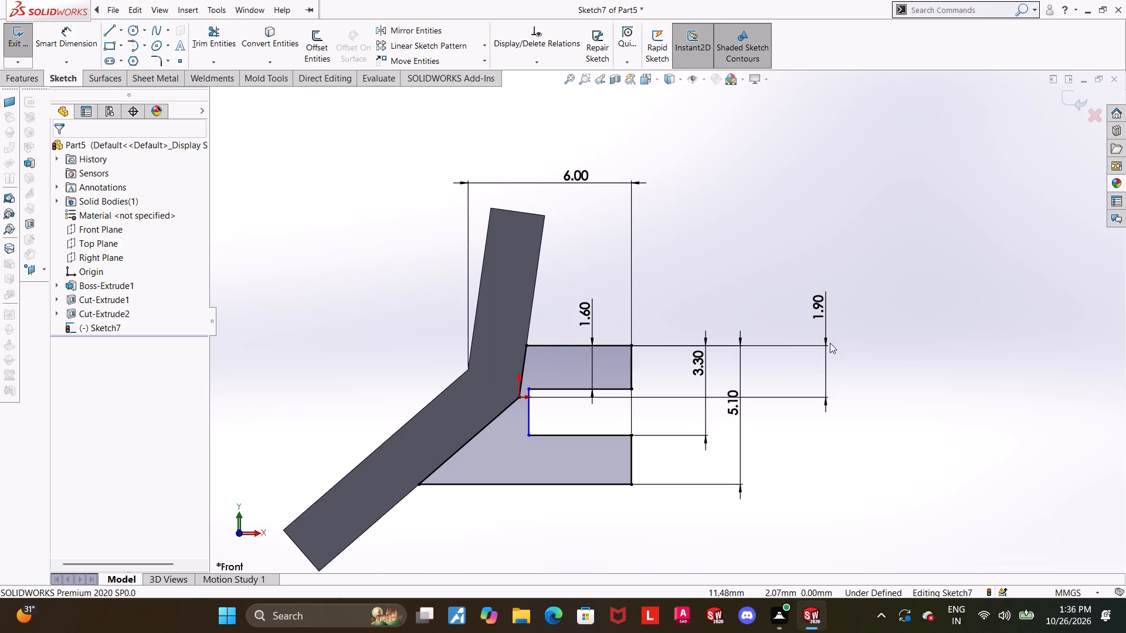
scroll(825, 336, down, 1)
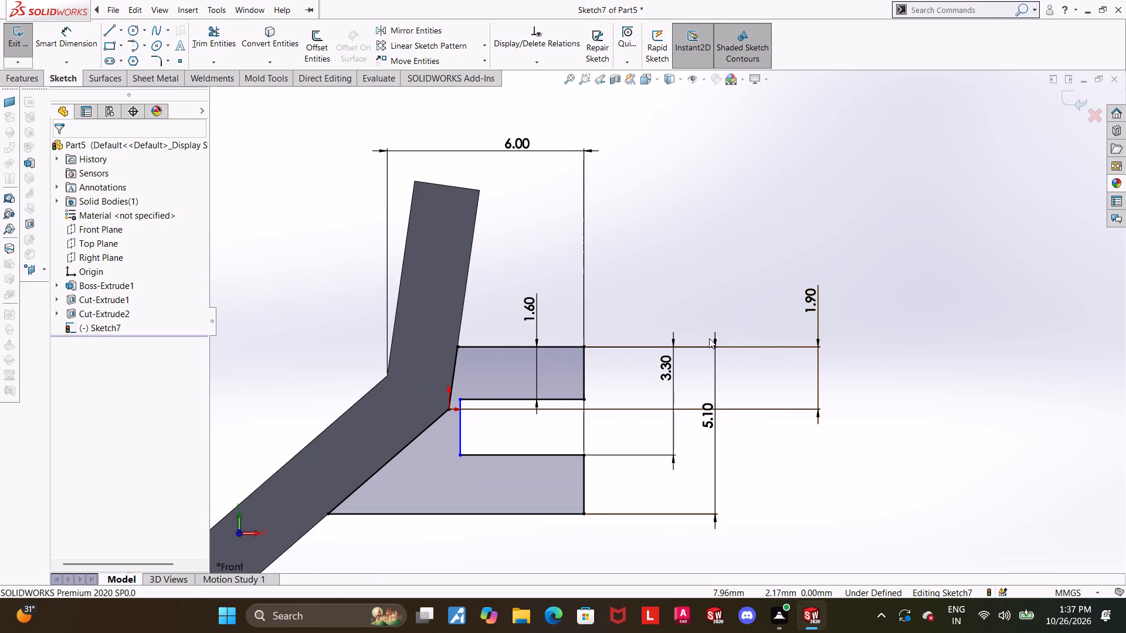
scroll(698, 341, up, 1)
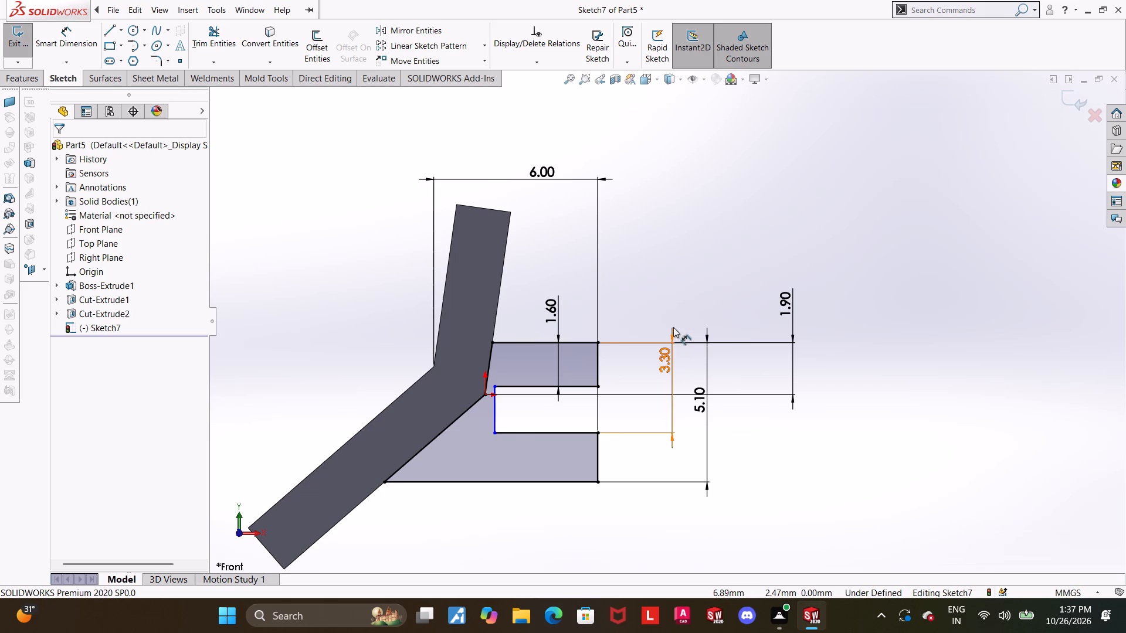
scroll(673, 327, up, 1)
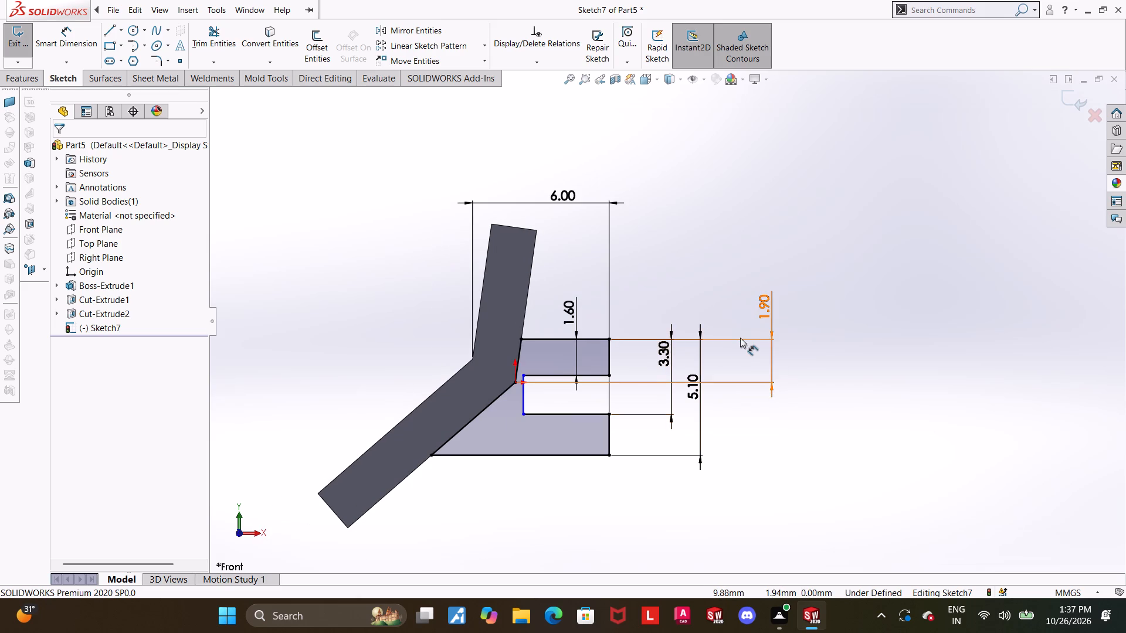
scroll(742, 336, down, 1)
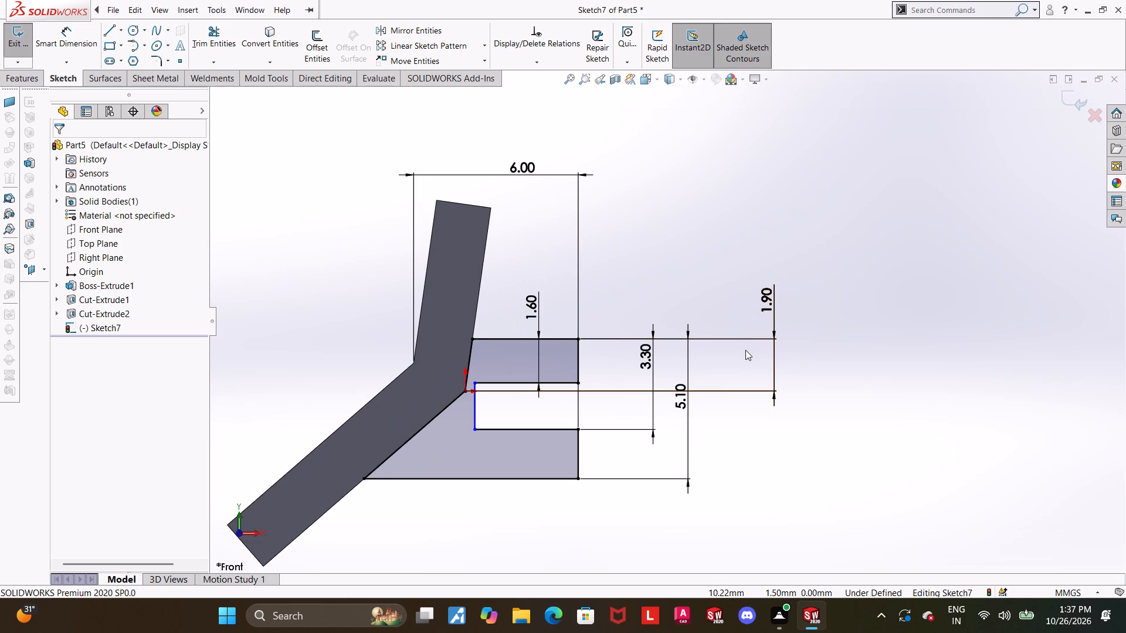
scroll(742, 346, down, 1)
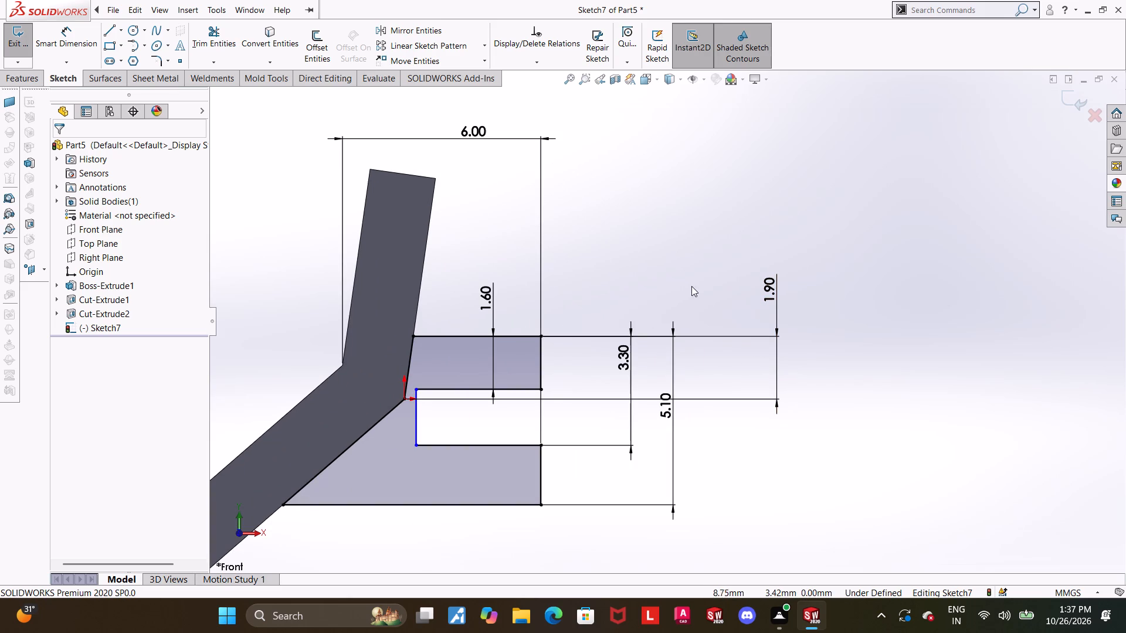
scroll(673, 280, up, 2)
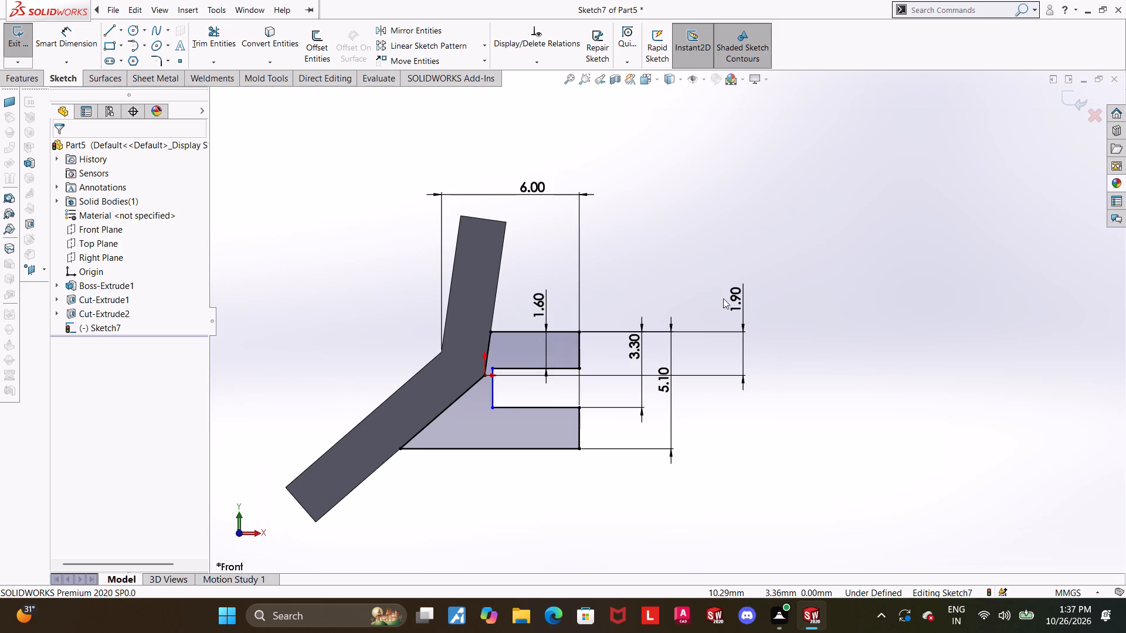
scroll(719, 288, up, 1)
scroll(718, 293, down, 1)
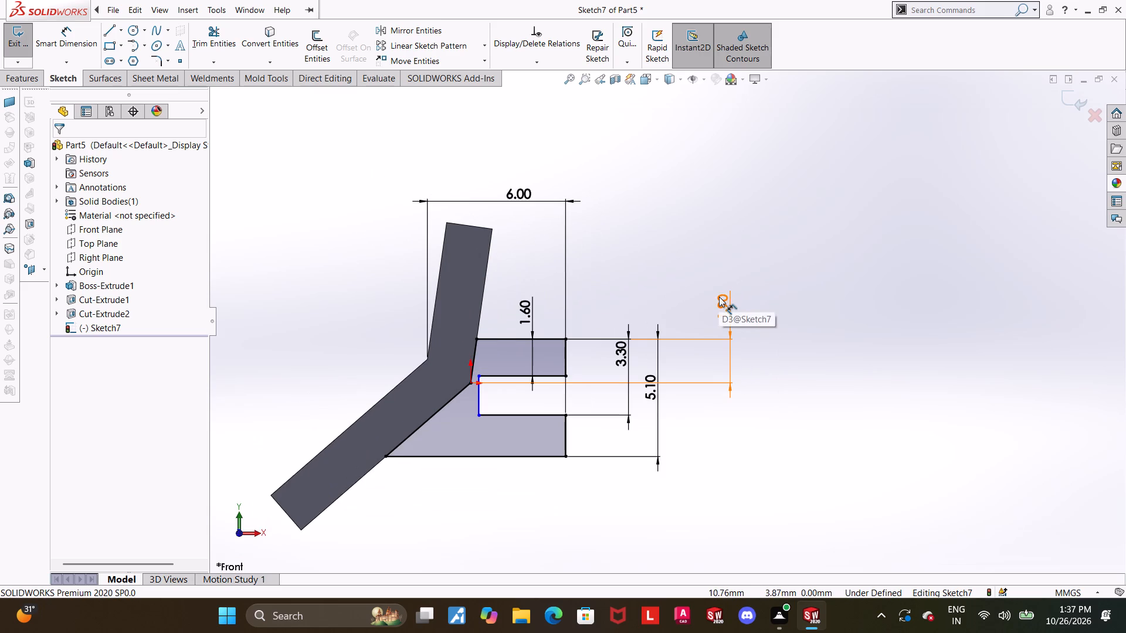
scroll(484, 304, down, 1)
scroll(540, 399, up, 2)
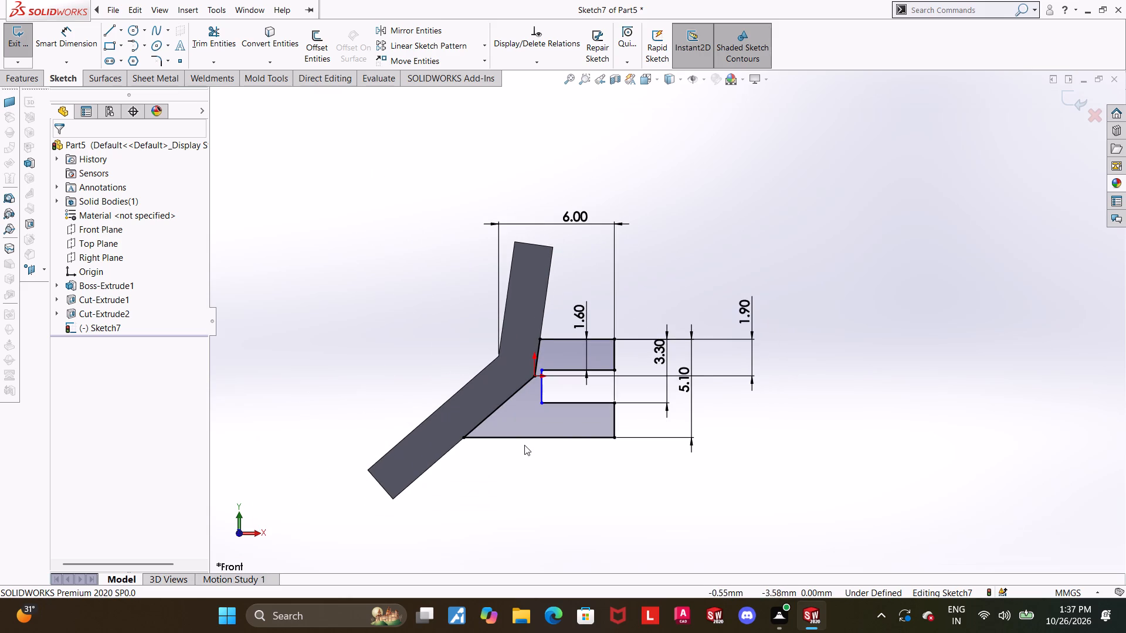
scroll(524, 445, down, 1)
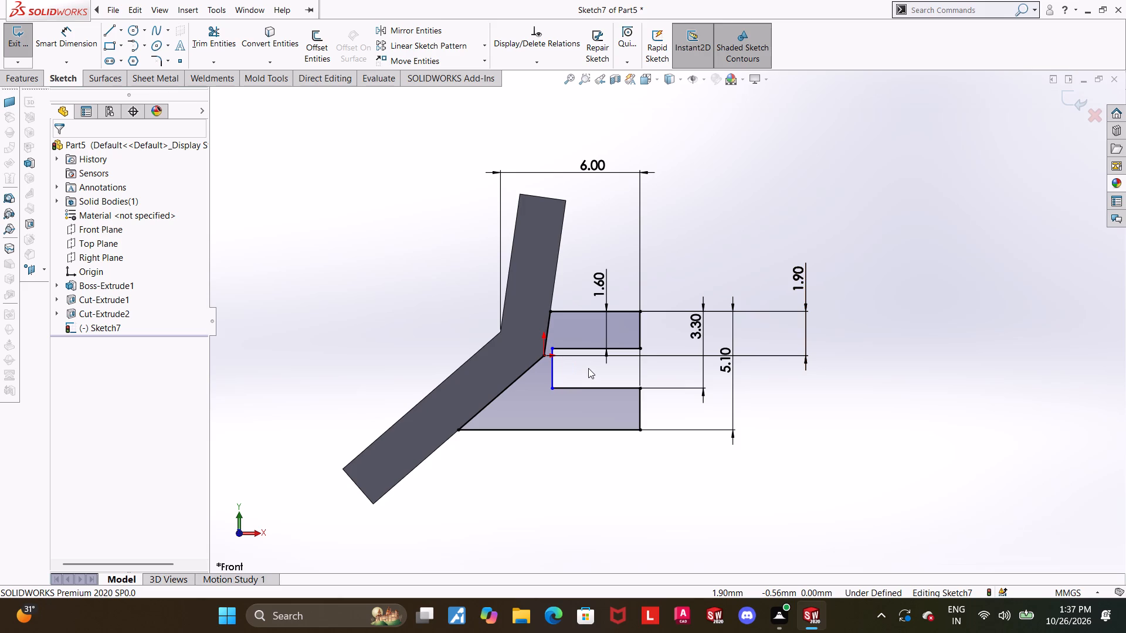
click(852, 442)
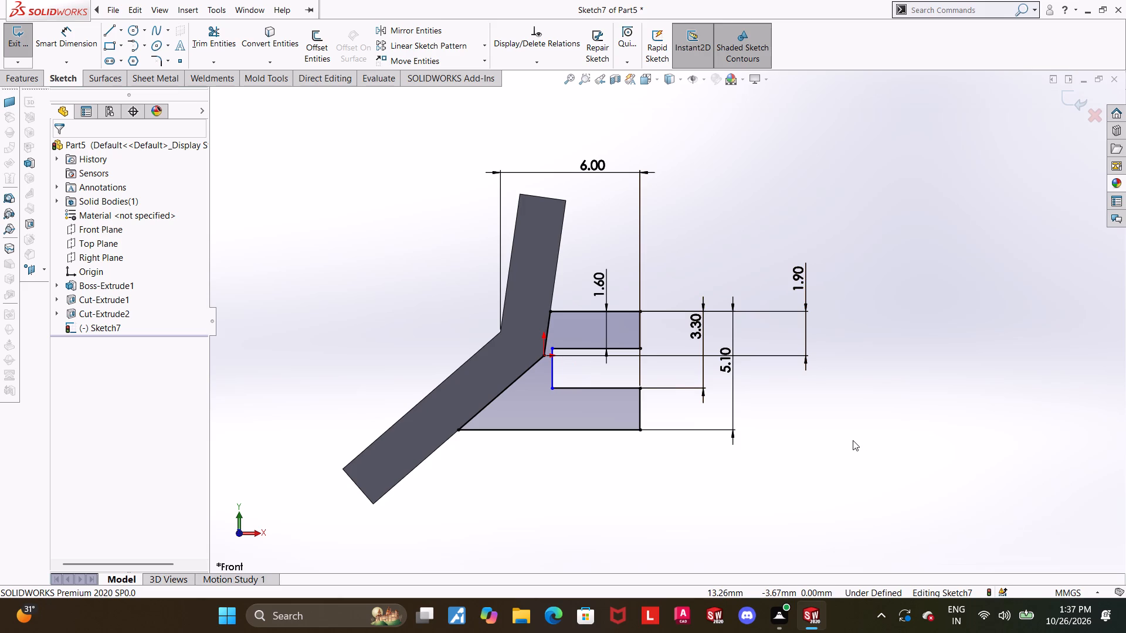
Align the slot's inner upper corner vertically with the upper arm tip's fork-side corner, and finish the sketch.
click(566, 202)
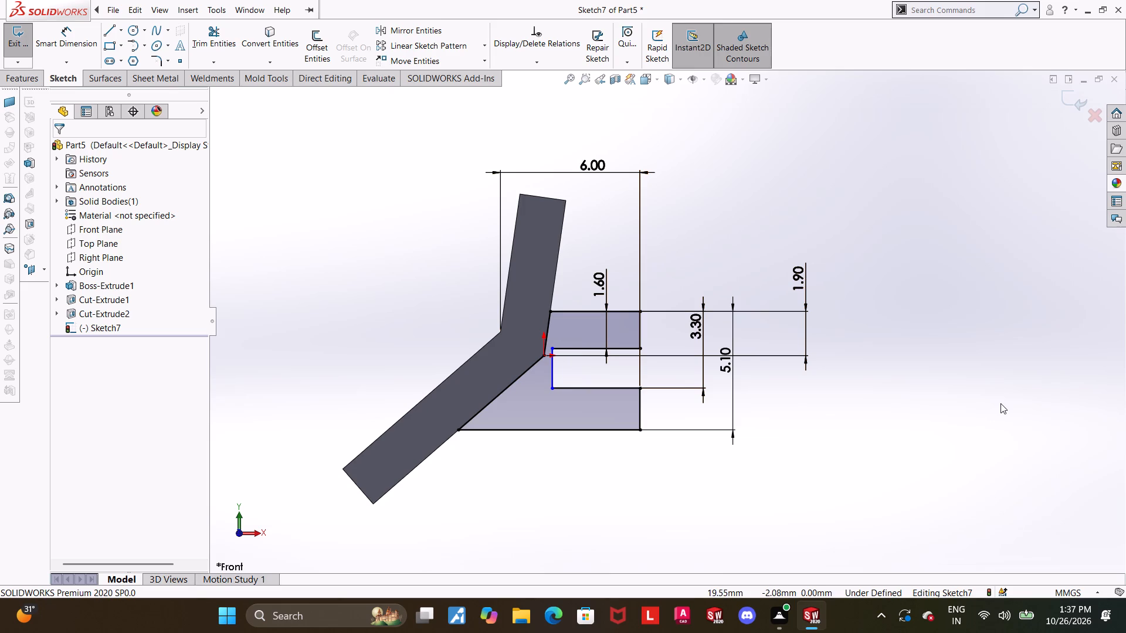
scroll(1005, 403, up, 1)
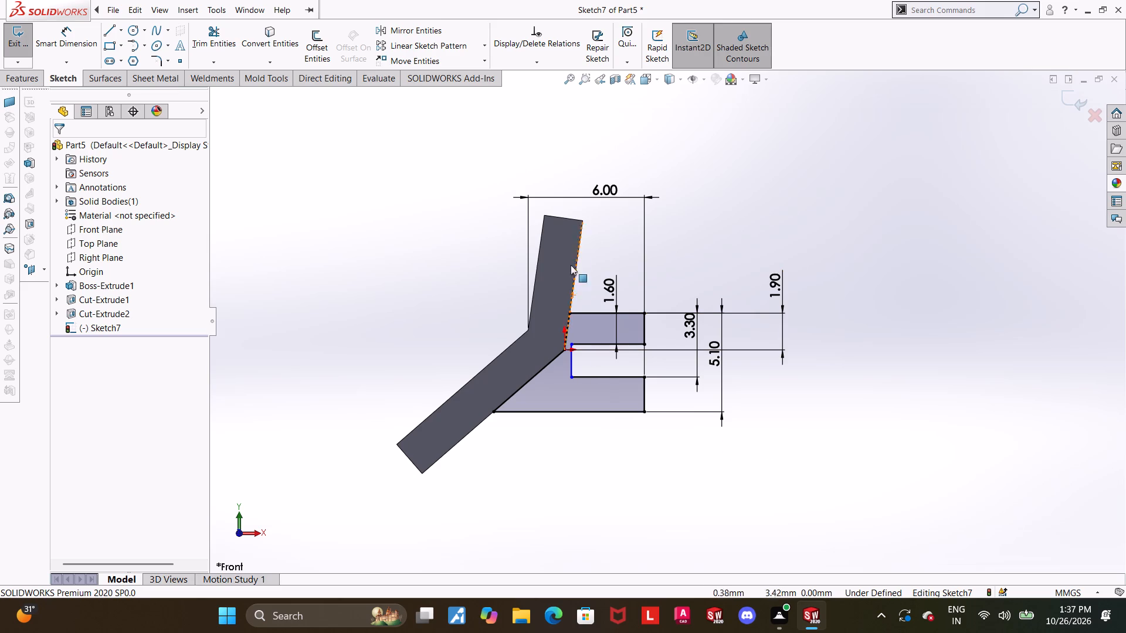
click(584, 222)
ctrl+click(574, 345)
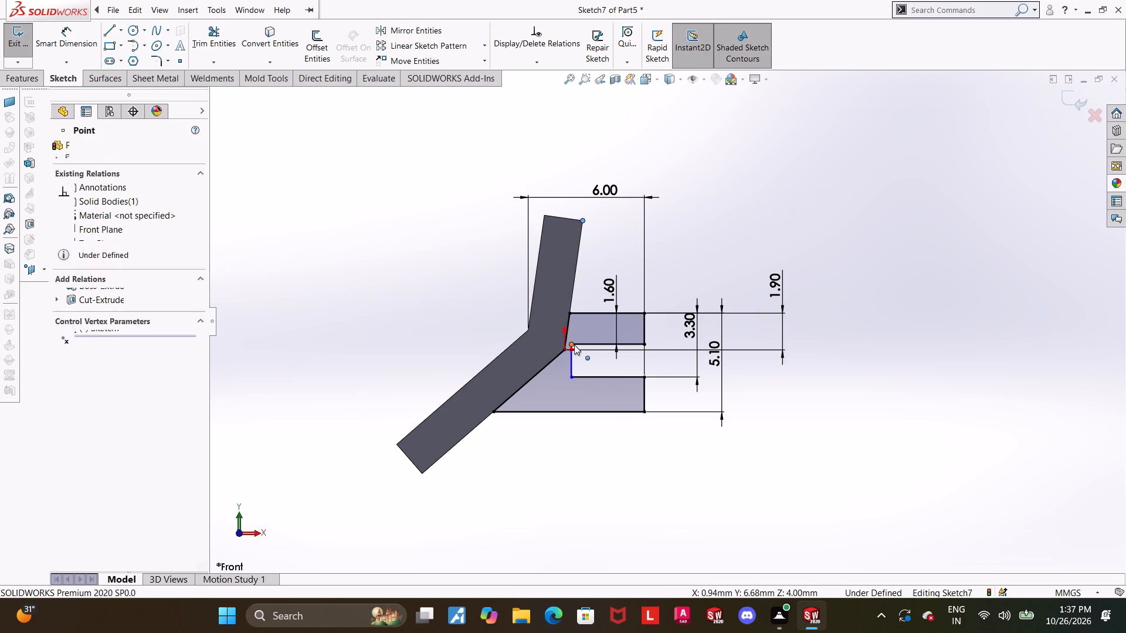
click(59, 369)
click(641, 472)
scroll(742, 428, up, 2)
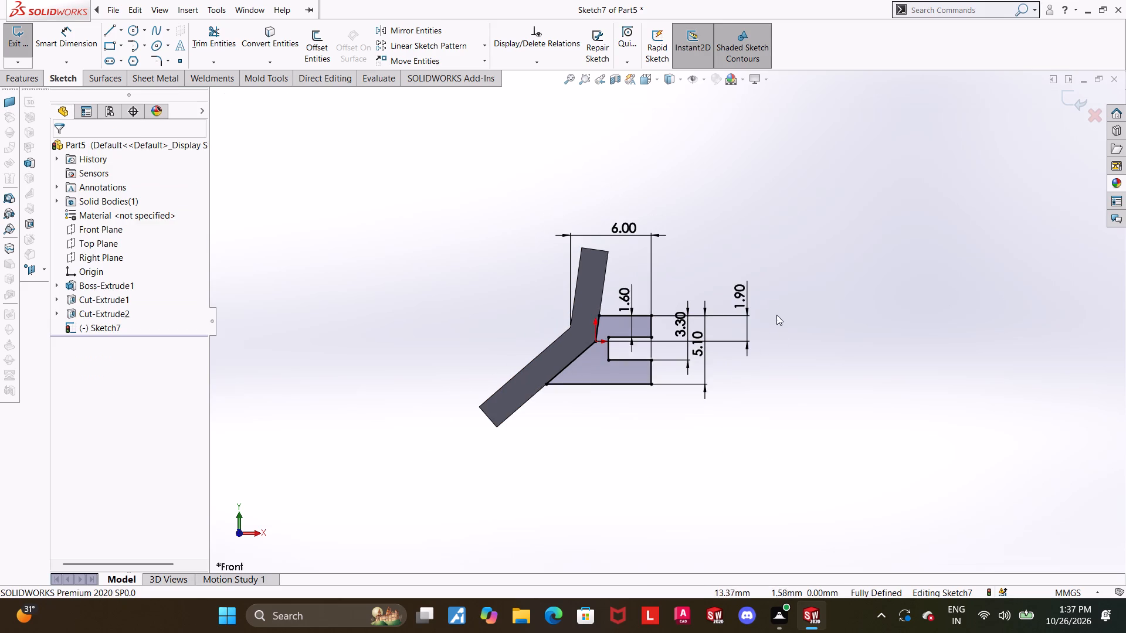
scroll(776, 306, down, 3)
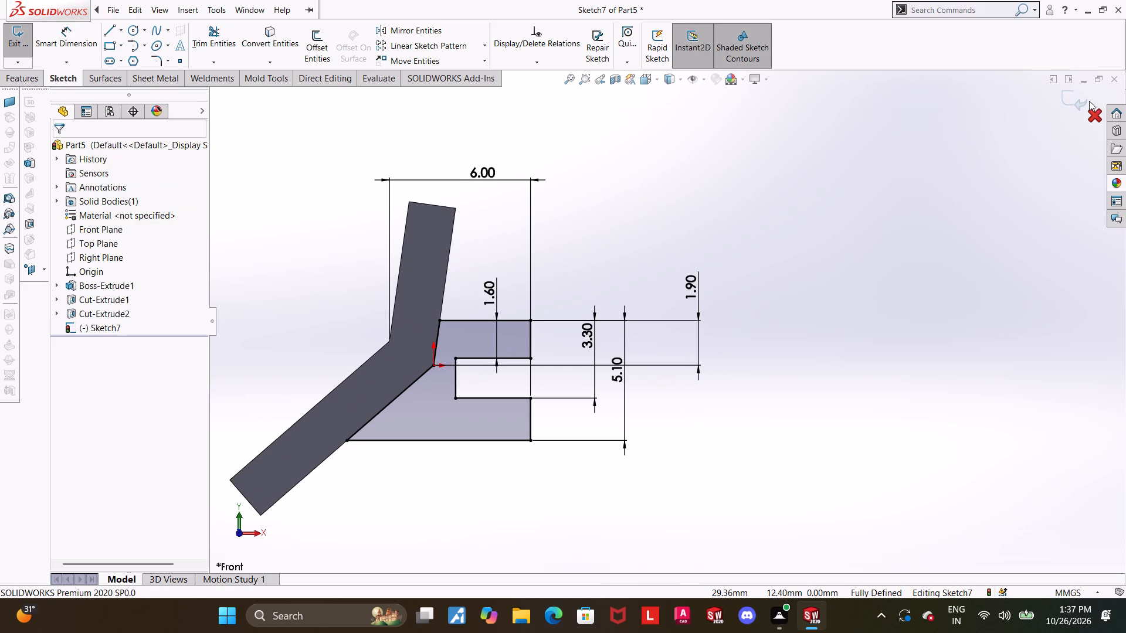
click(1081, 101)
Extrude the fork profile 8 mm from the mid plane, merged with the angled arms.
middle_drag(745, 188, 696, 233)
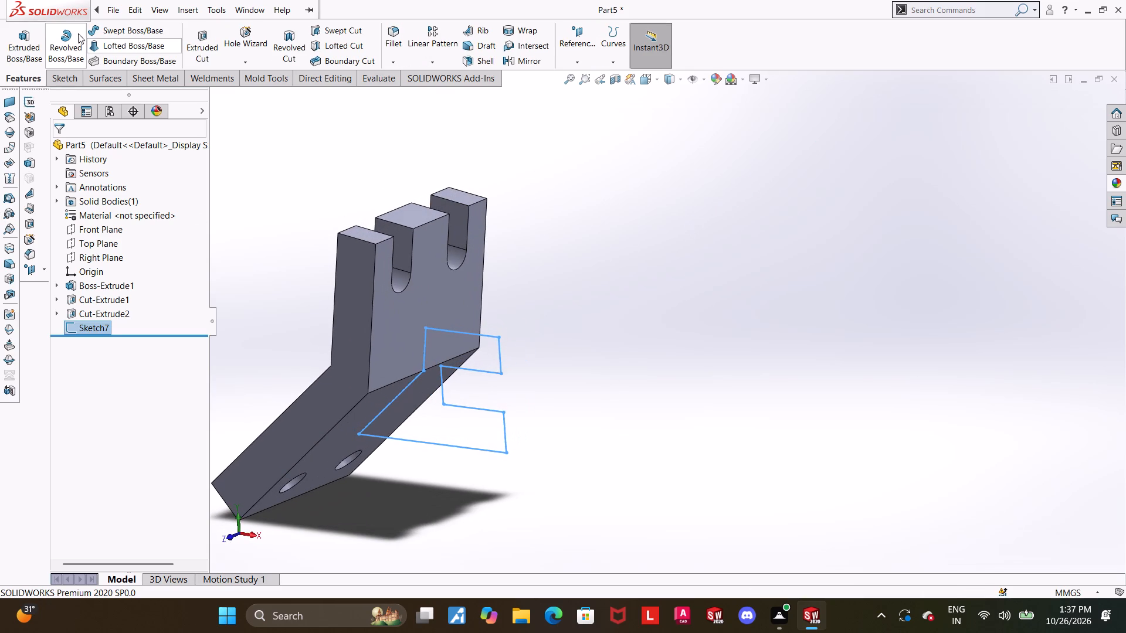
click(28, 37)
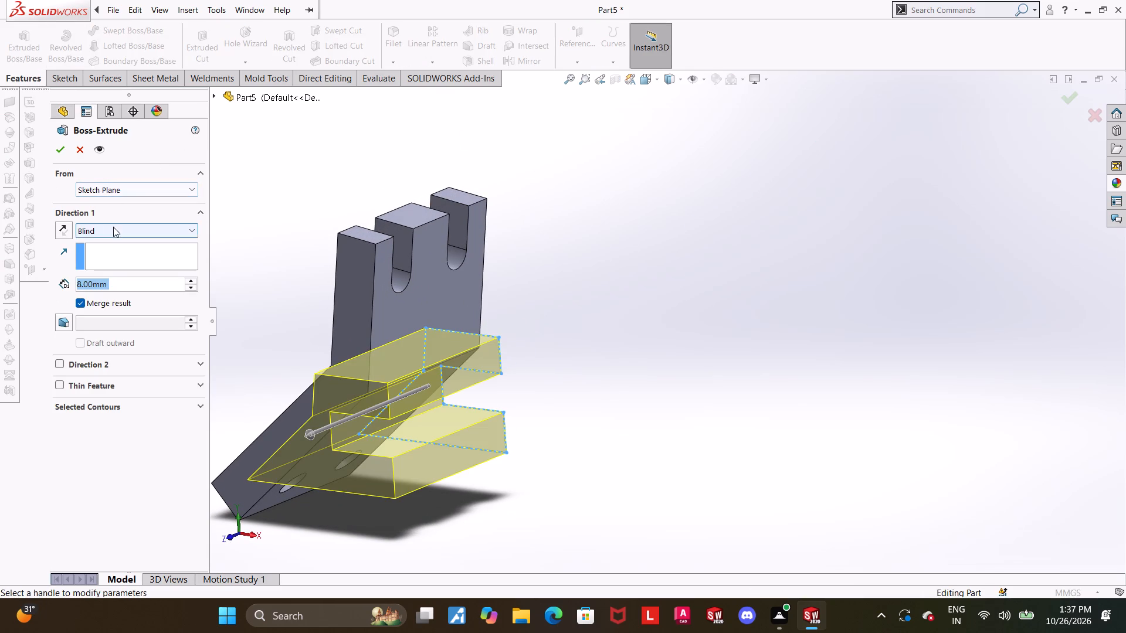
click(113, 227)
click(106, 306)
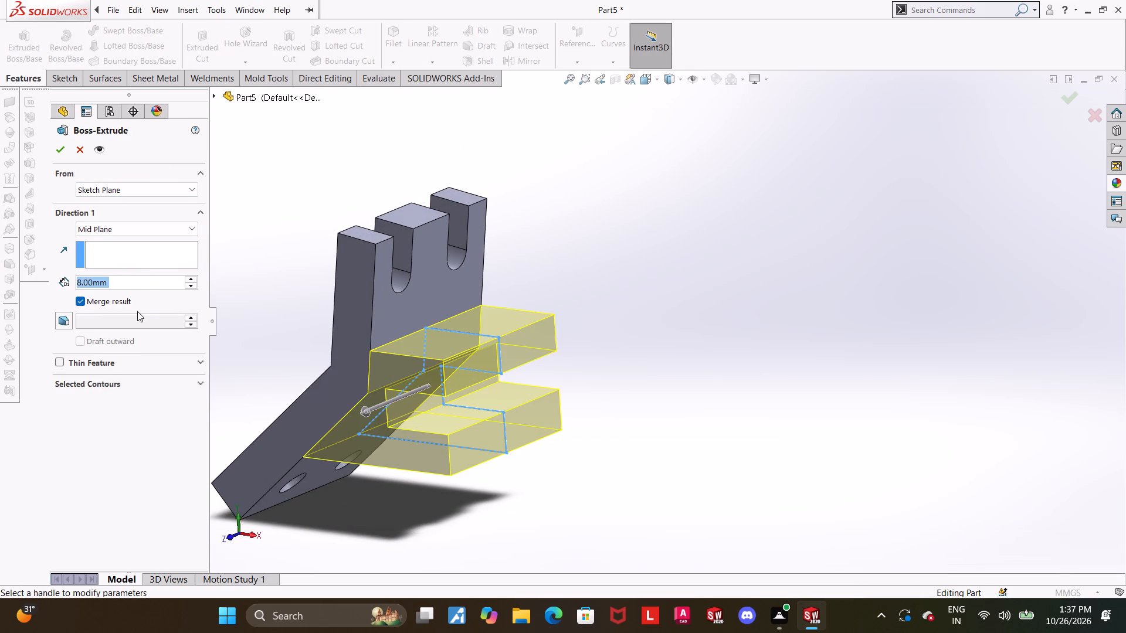
middle_drag(572, 315, 586, 298)
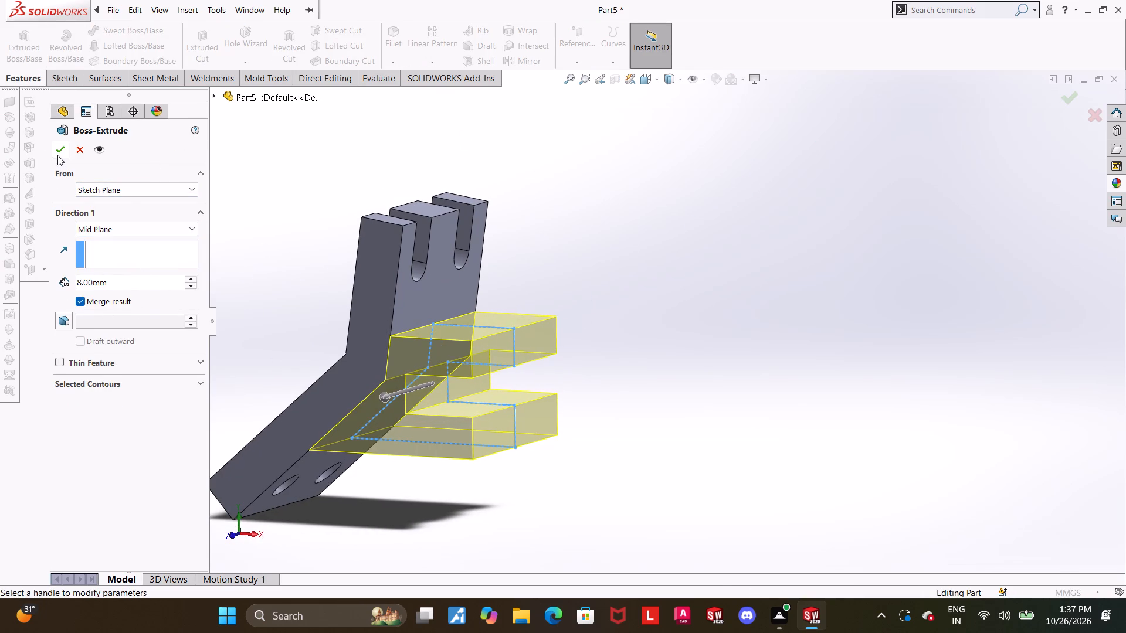
click(57, 155)
click(958, 291)
Fillet the junction between the fork's underside and the lower arm with a 4 mm radius, dropping the upper junction edge from the selection.
middle_drag(646, 382, 682, 369)
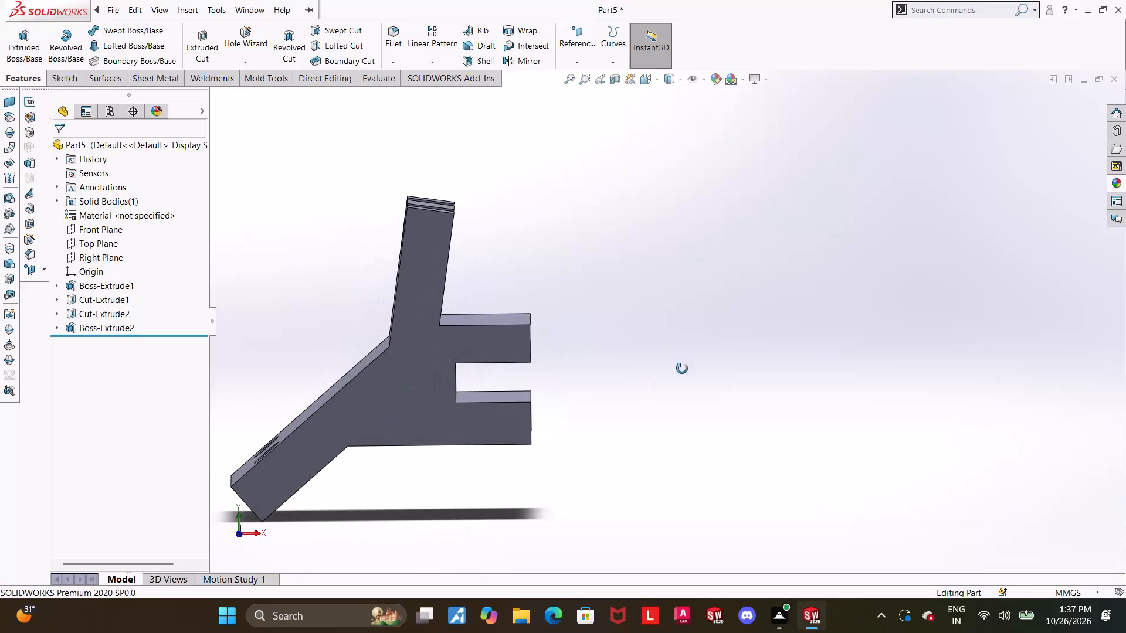
middle_drag(682, 369, 681, 370)
middle_drag(673, 398, 669, 319)
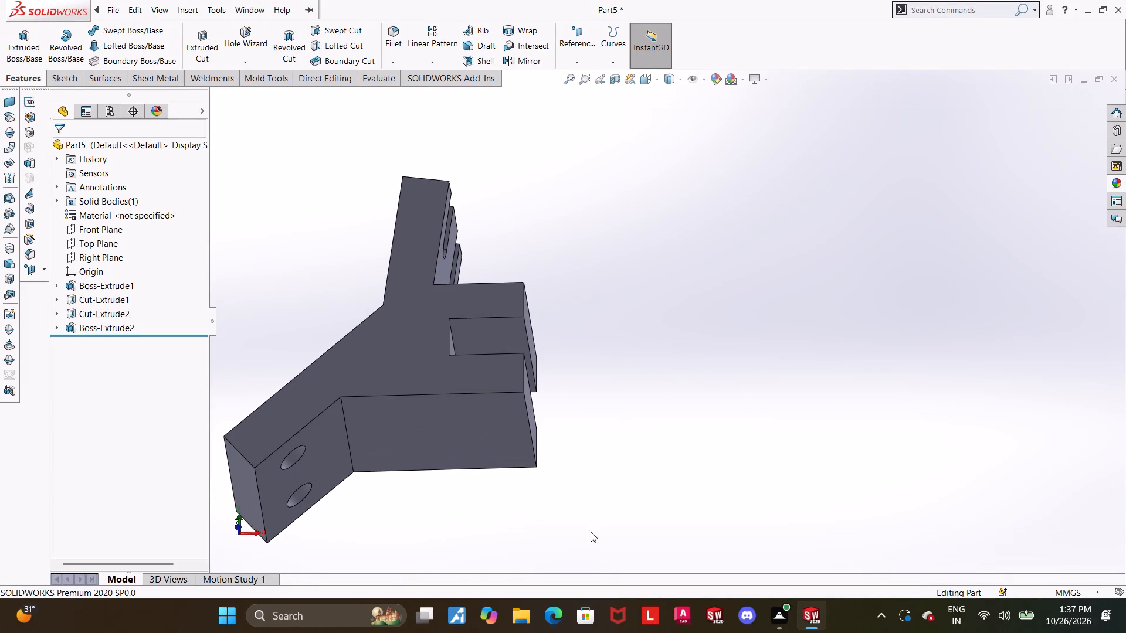
click(396, 45)
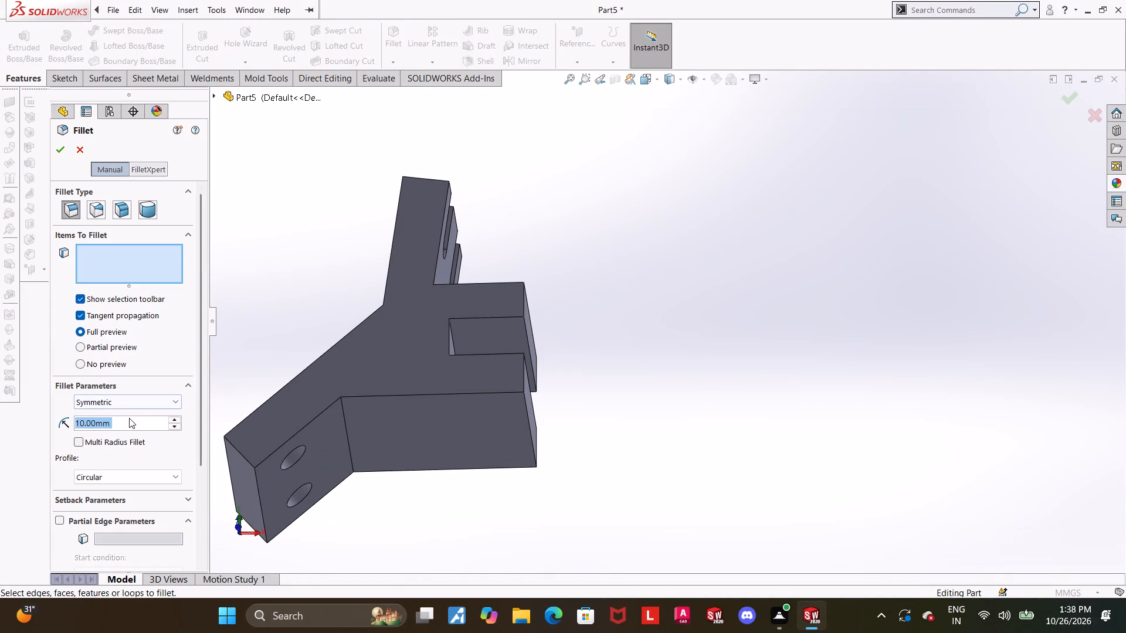
key(4)
key(Return)
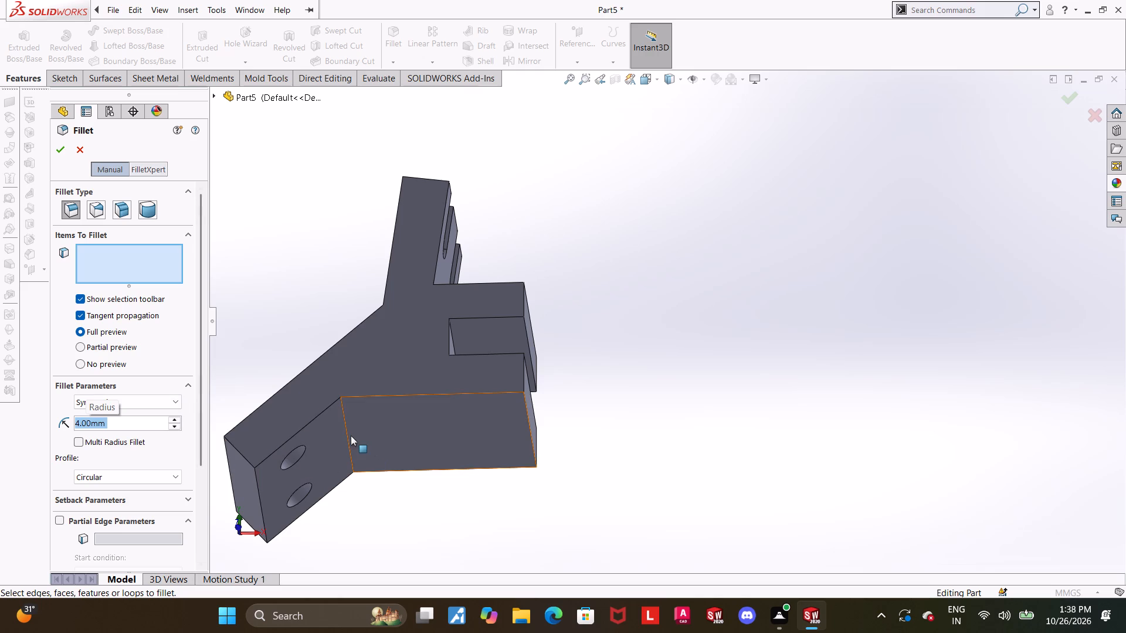
click(347, 433)
scroll(510, 289, up, 1)
middle_drag(510, 289, 480, 400)
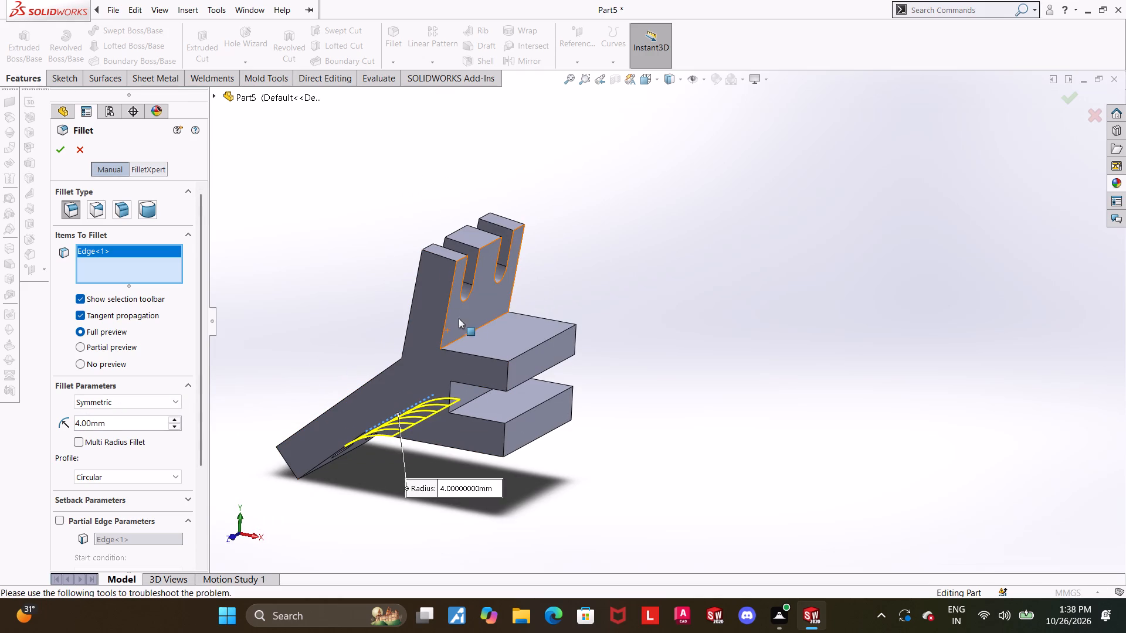
click(477, 329)
middle_drag(547, 332, 579, 281)
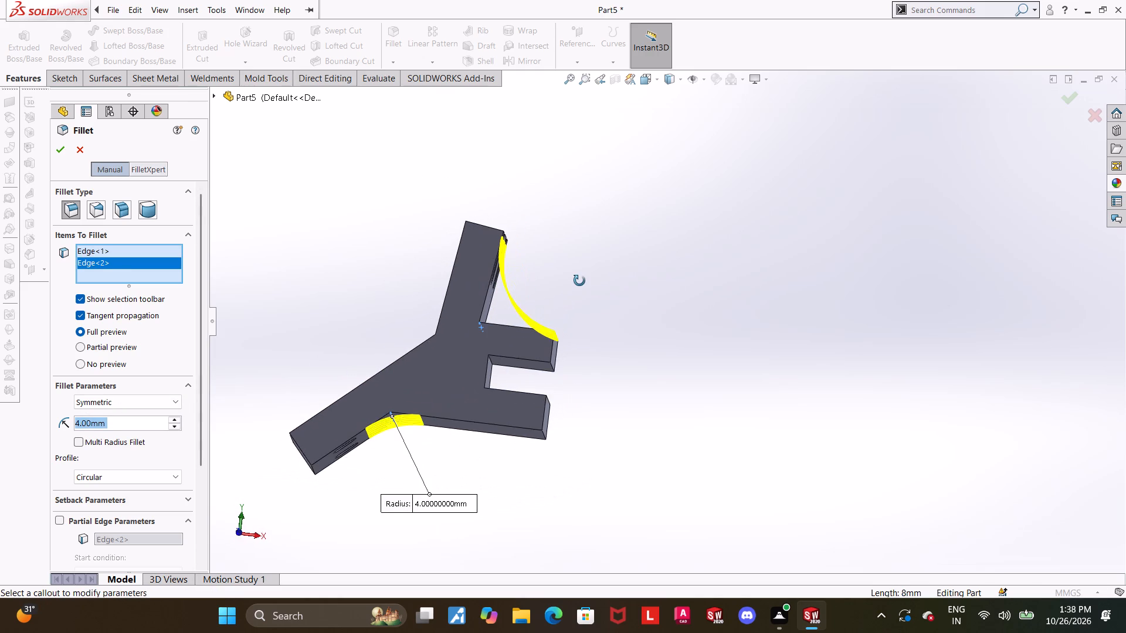
middle_drag(579, 281, 576, 295)
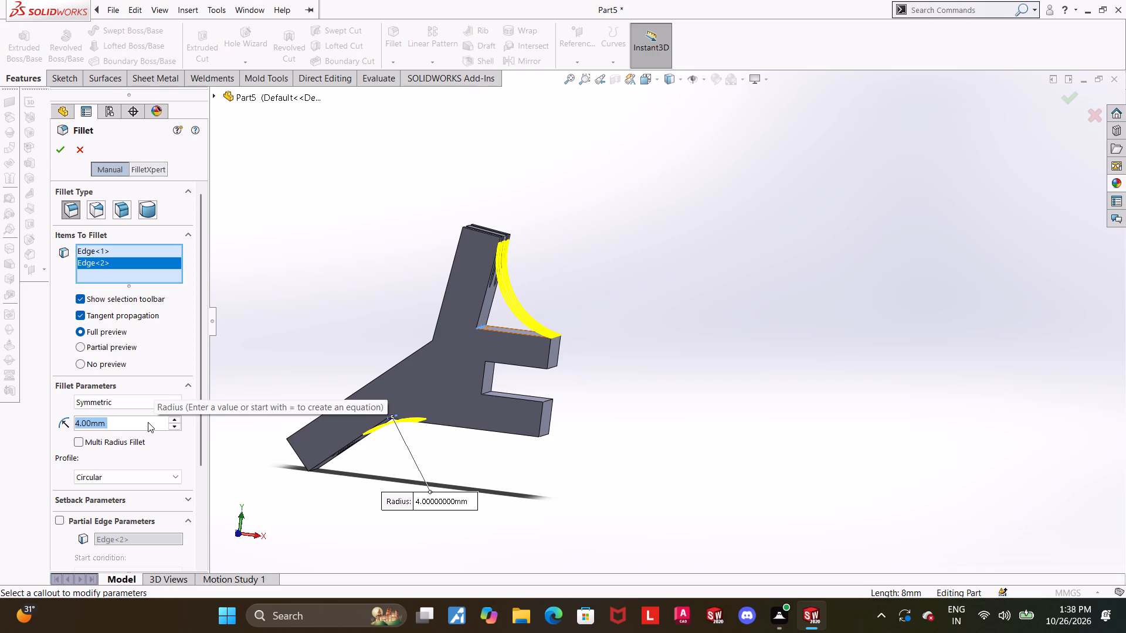
middle_drag(384, 399, 390, 360)
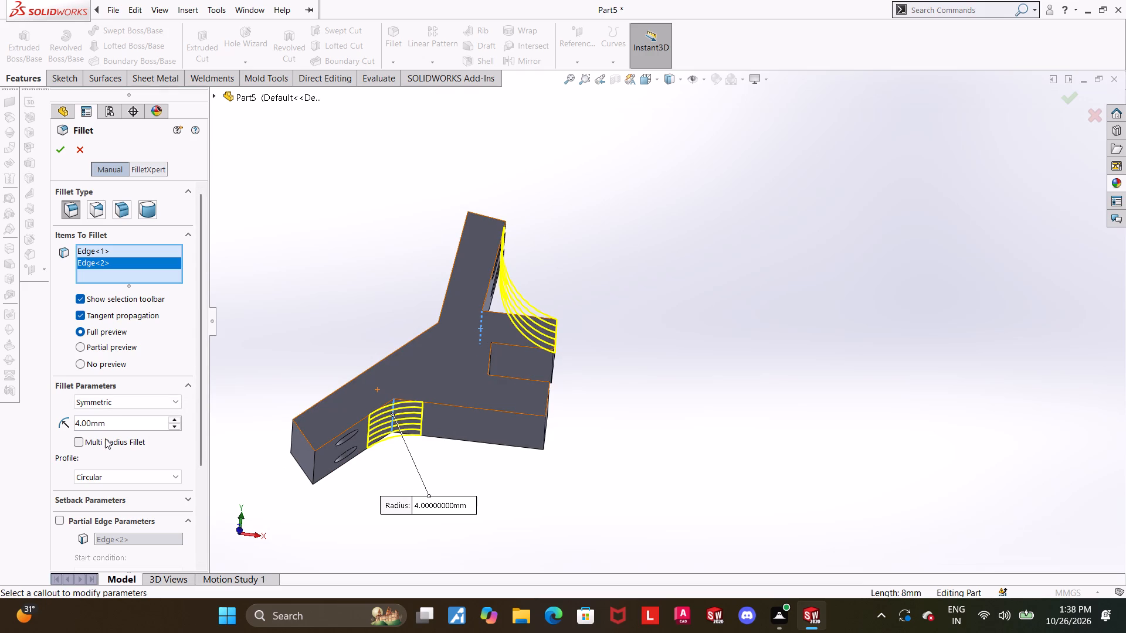
middle_drag(515, 346, 455, 368)
right_click(139, 263)
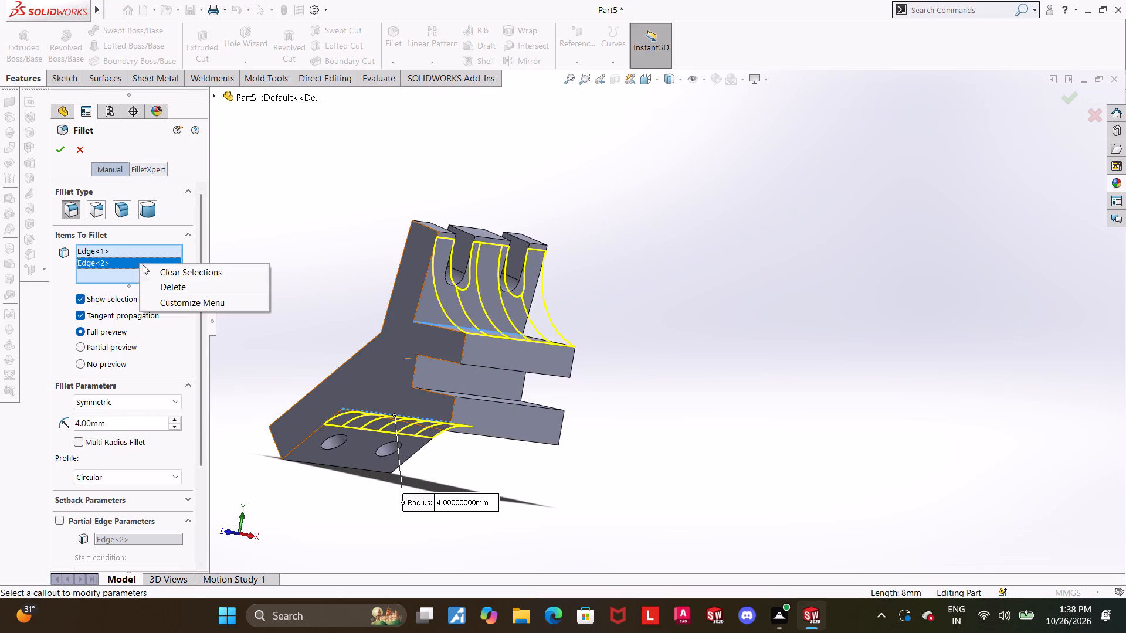
click(165, 284)
click(60, 154)
click(789, 258)
Fillet the junction edge between the fork's upper face and the slotted upper arm with a 0.4 mm radius.
middle_drag(775, 272, 821, 217)
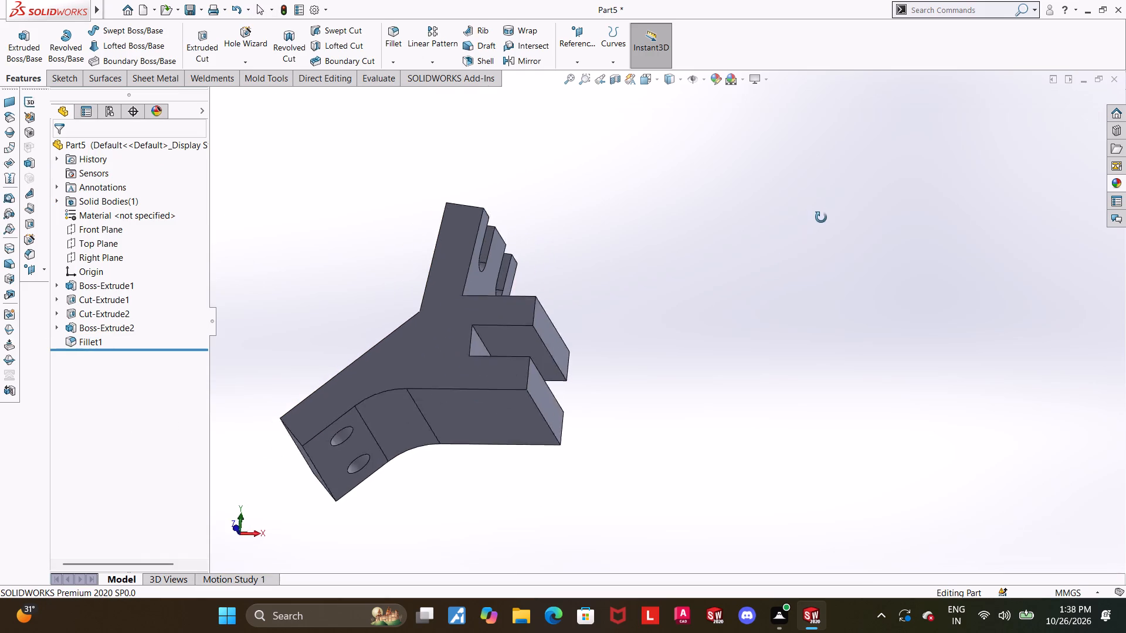
middle_drag(821, 217, 820, 311)
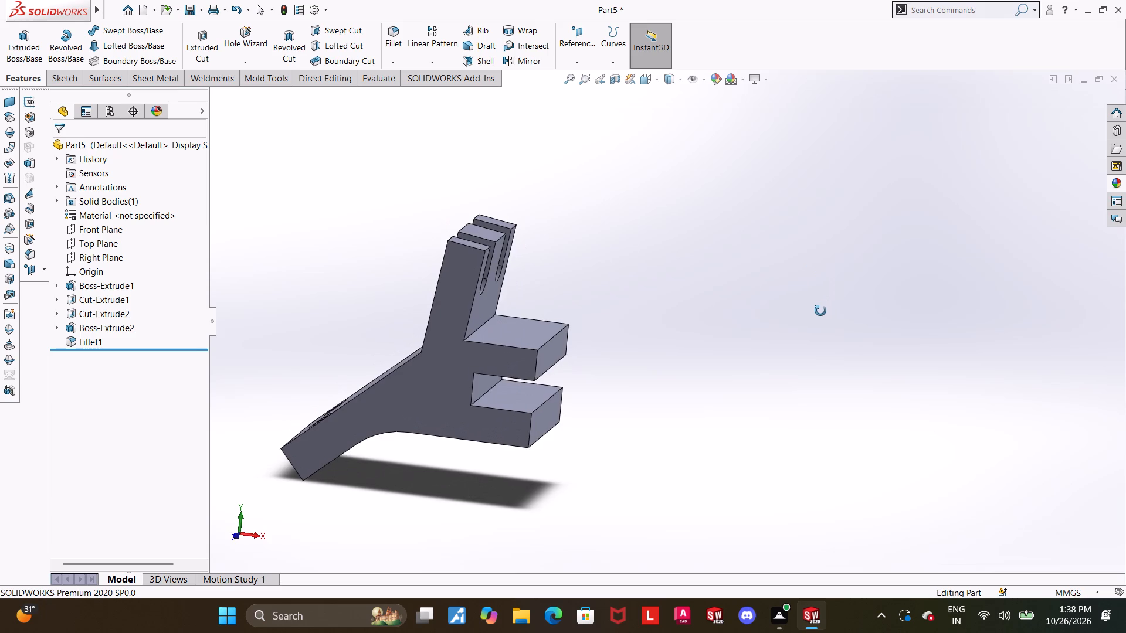
middle_drag(820, 311, 823, 326)
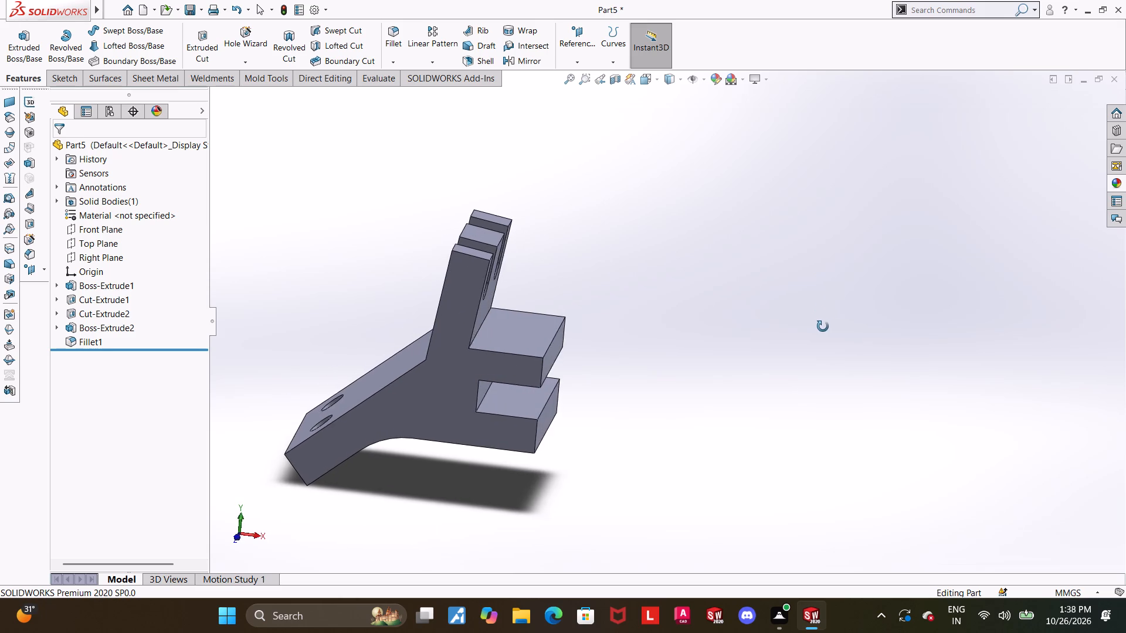
middle_drag(823, 326, 815, 324)
click(399, 27)
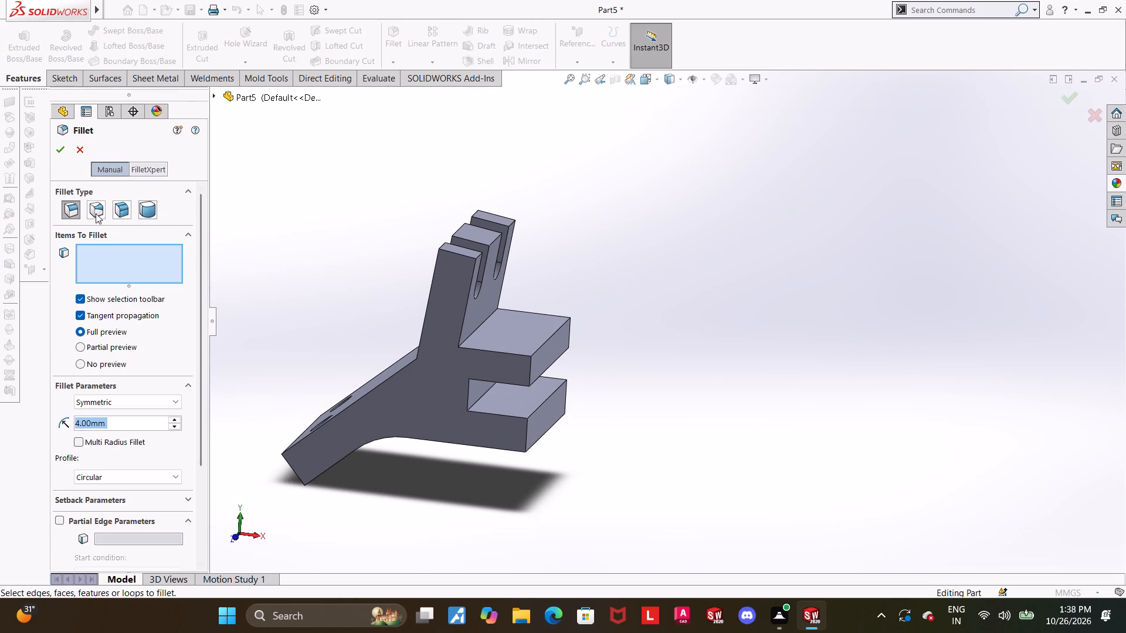
text(0.4)
key(Return)
click(53, 146)
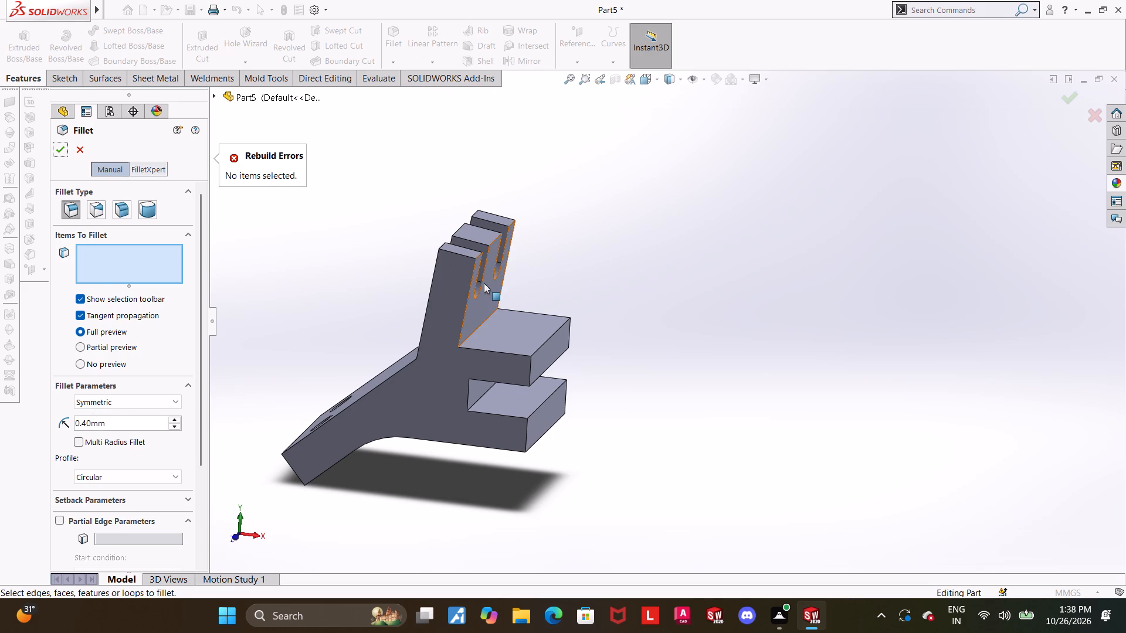
click(479, 326)
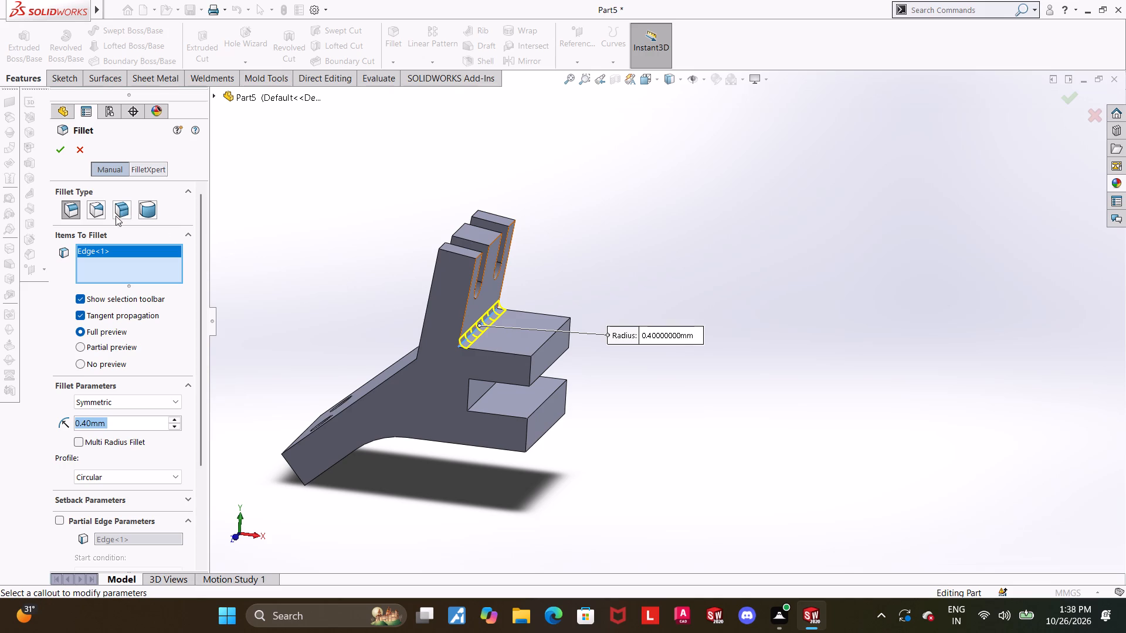
click(65, 149)
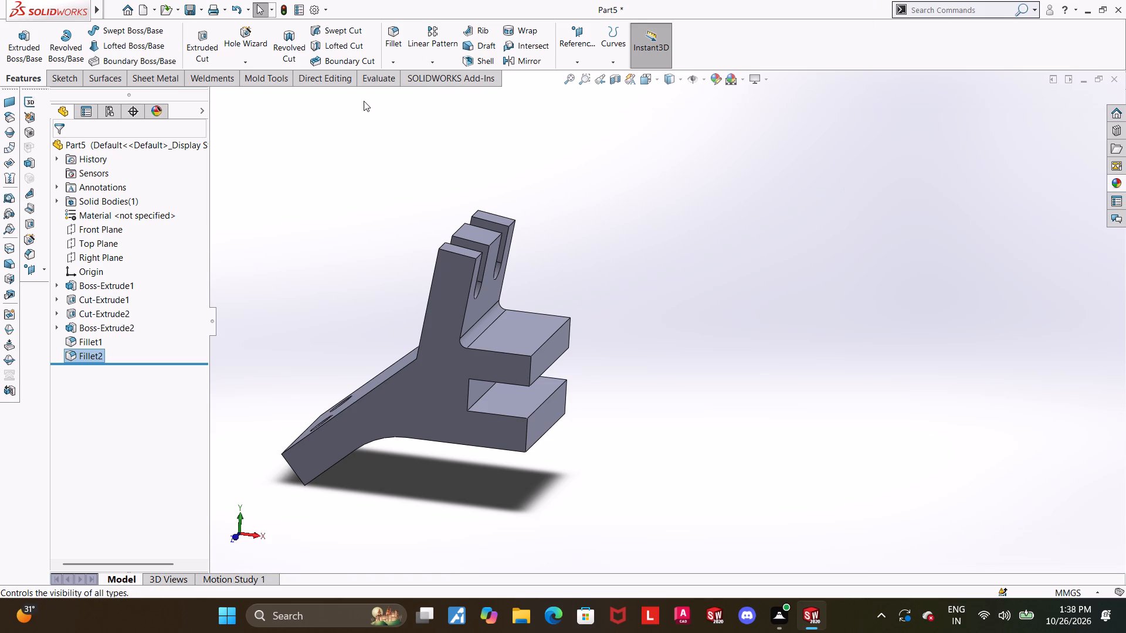
Start a sketch on the upper face of the fork's lower prong, viewed normal to the sketch plane.
scroll(545, 285, up, 1)
scroll(667, 334, down, 3)
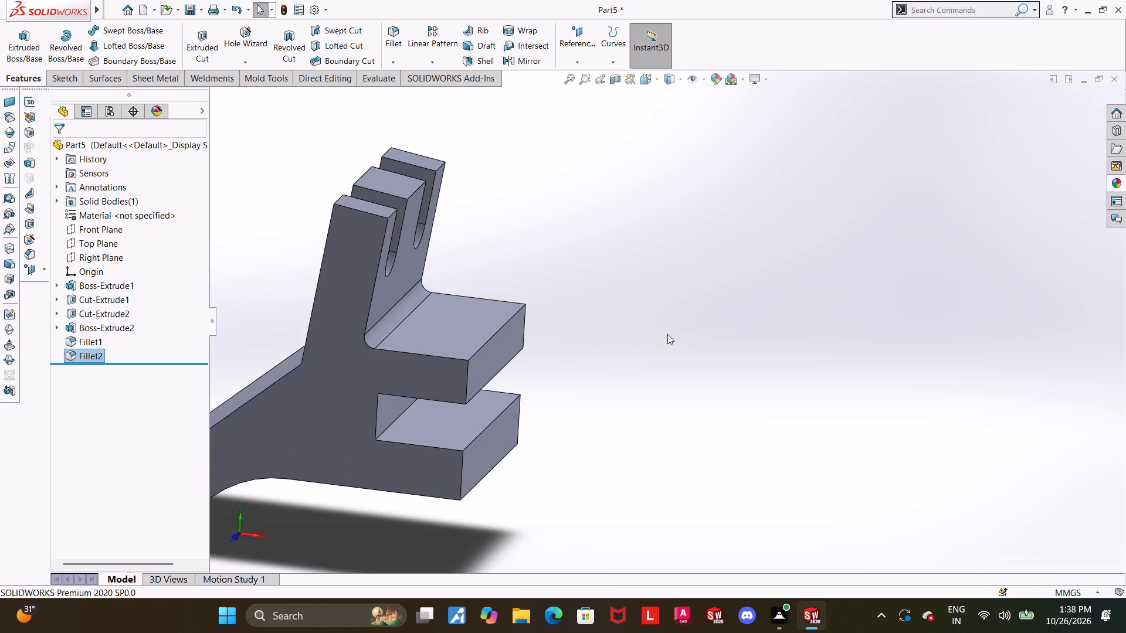
scroll(604, 331, up, 4)
middle_drag(438, 341, 440, 388)
scroll(635, 335, down, 1)
scroll(745, 377, down, 2)
middle_drag(745, 391, 748, 402)
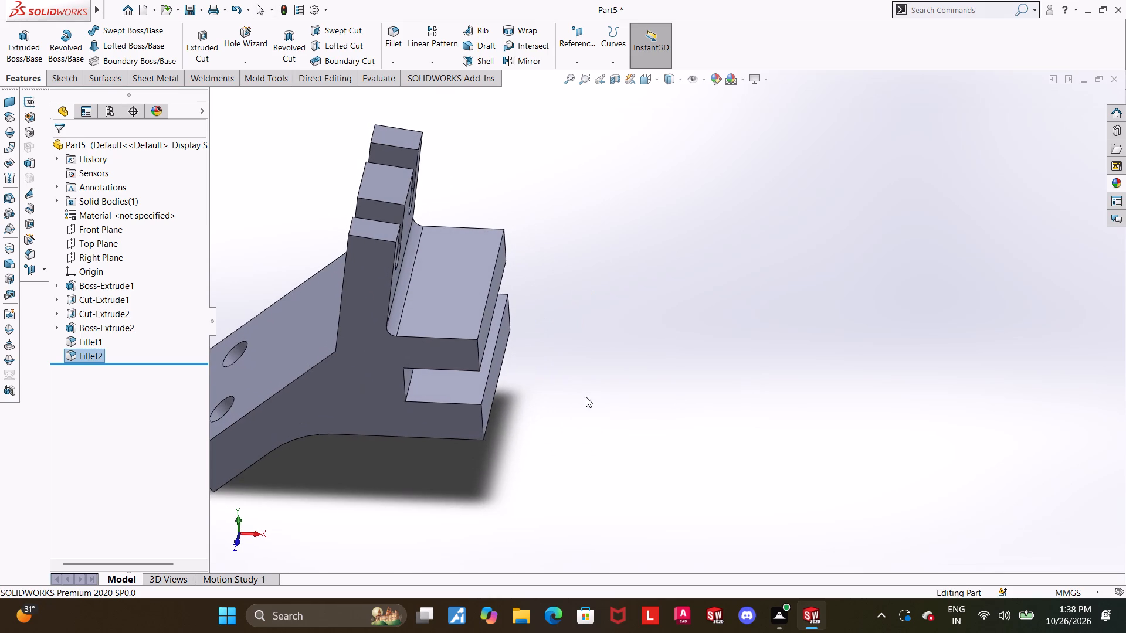
click(471, 376)
click(524, 345)
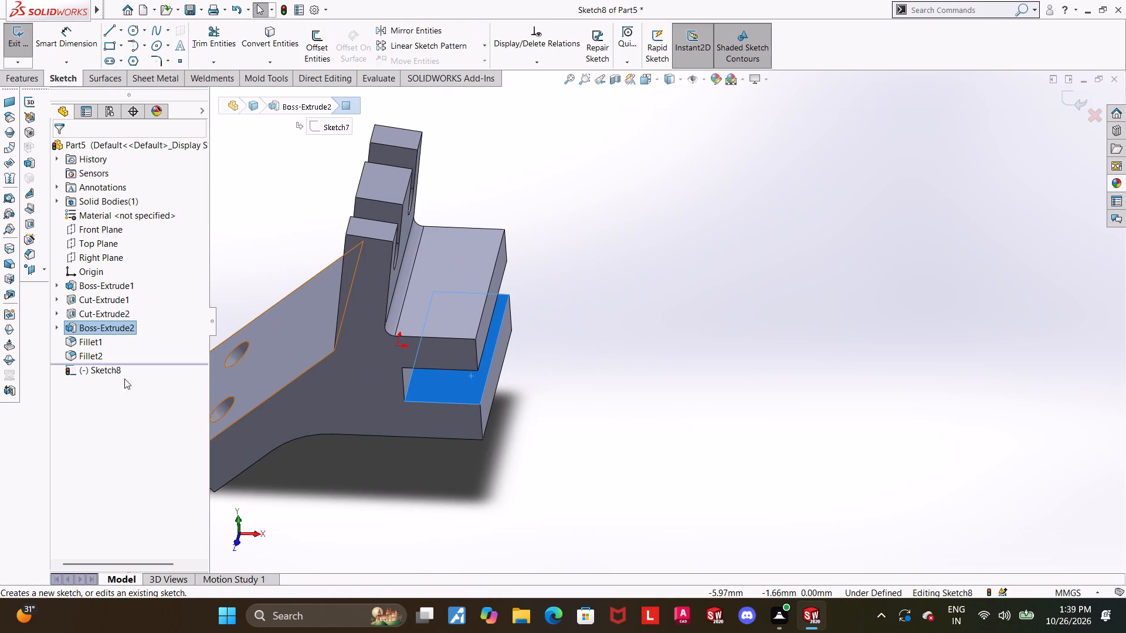
click(104, 375)
click(136, 358)
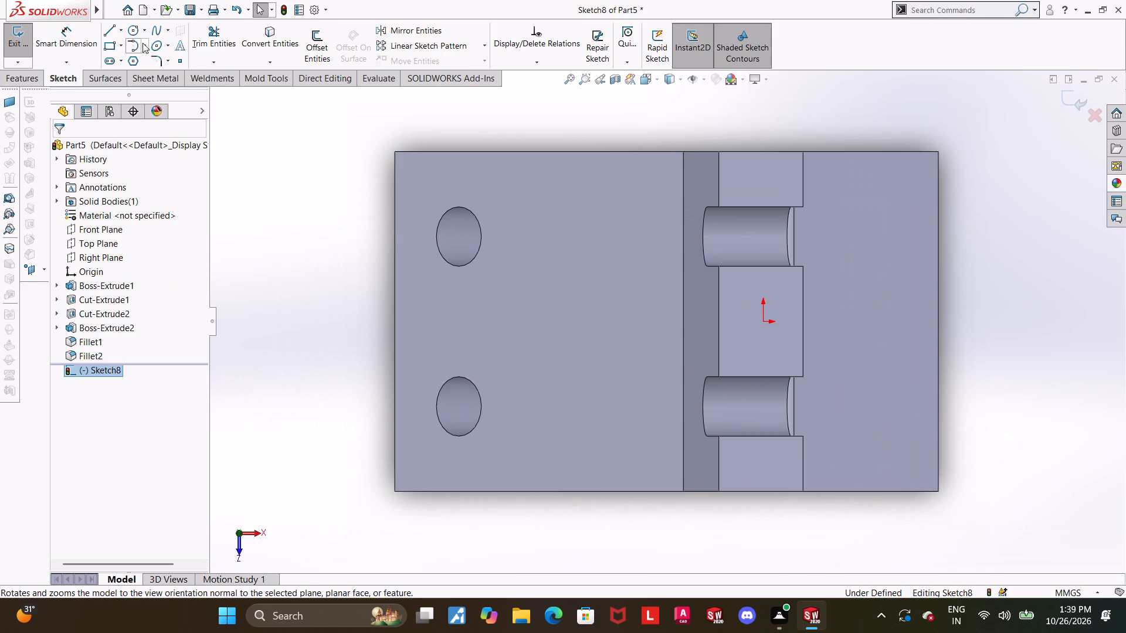
Draw a 180° centerpoint arc of 4 mm radius bulging outward, centred on the prong's end edge midpoint and ending at its corners.
scroll(143, 43, up, 1)
click(65, 86)
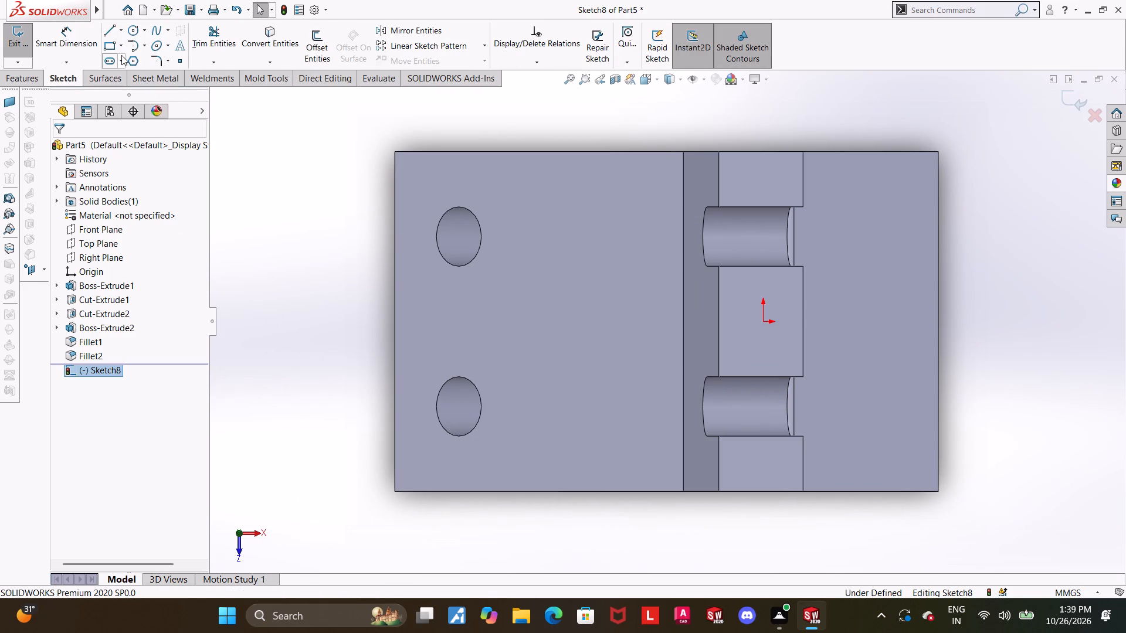
click(146, 45)
click(150, 63)
scroll(791, 234, up, 1)
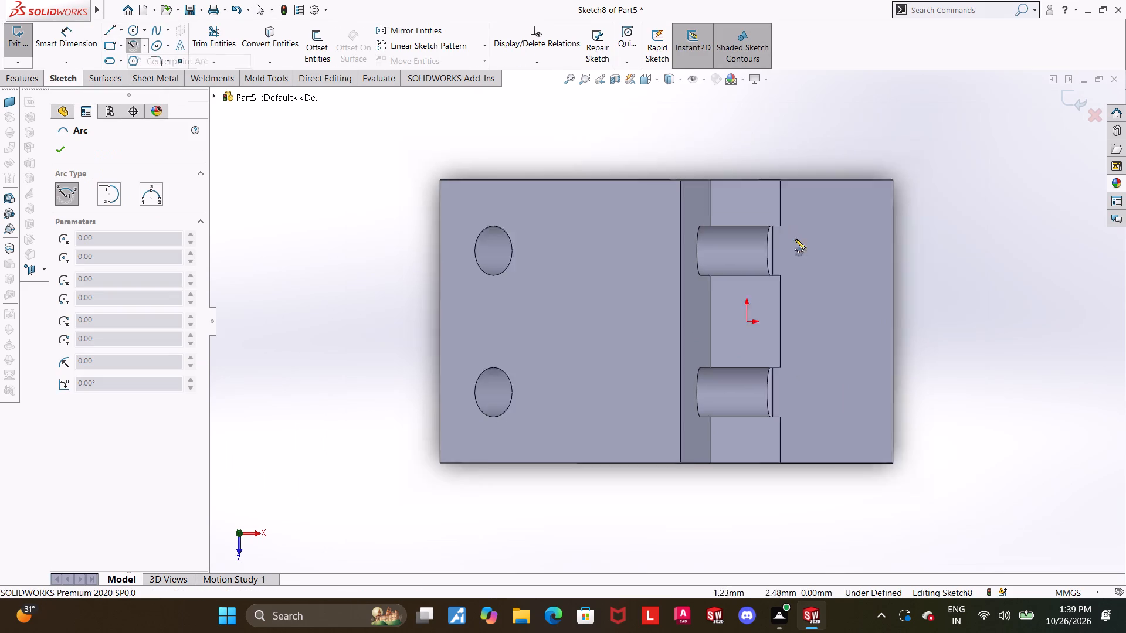
scroll(795, 239, up, 1)
scroll(998, 324, up, 2)
scroll(832, 324, down, 3)
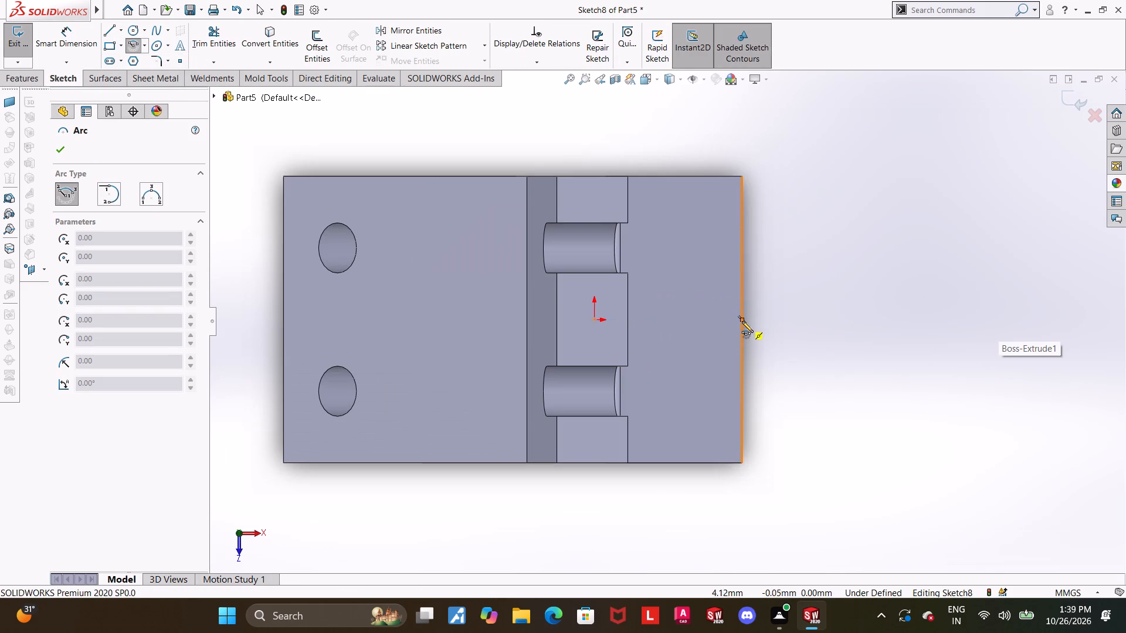
click(742, 321)
drag(742, 174, 757, 176)
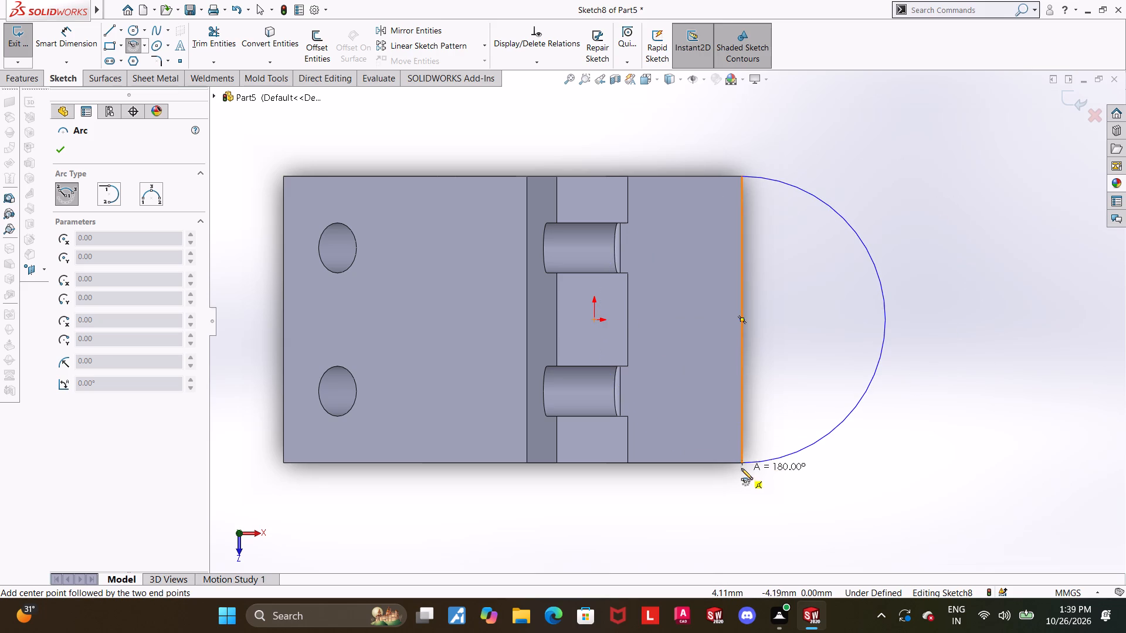
click(741, 465)
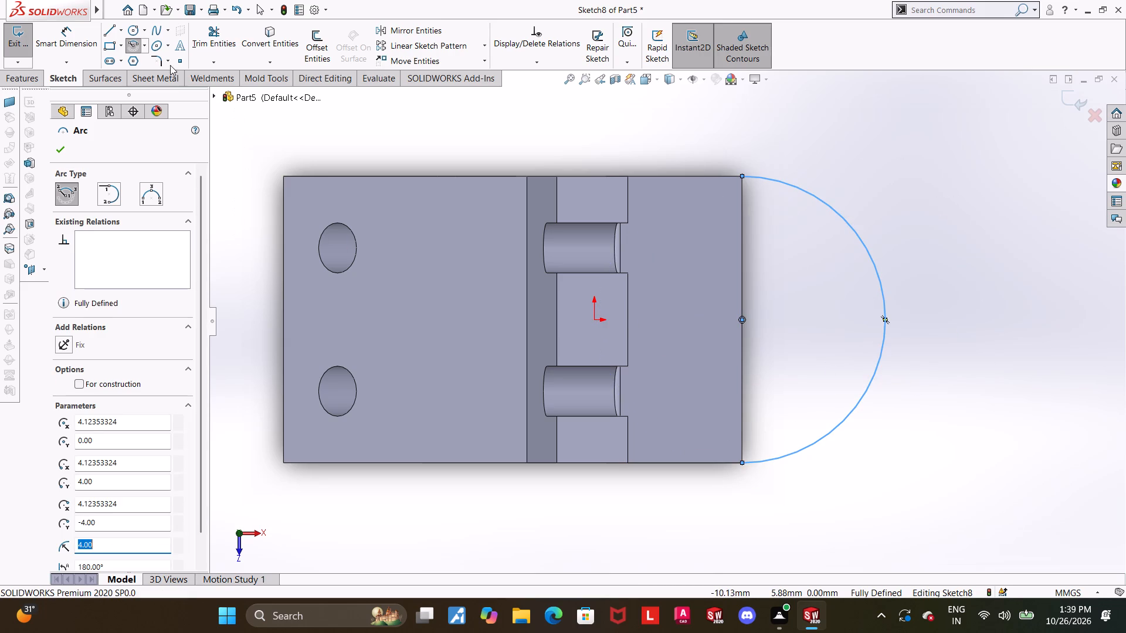
key(grave)
key(Escape)
Close the half-round profile with a straight 8 mm line between the arc's endpoints, and finish the sketch.
click(113, 33)
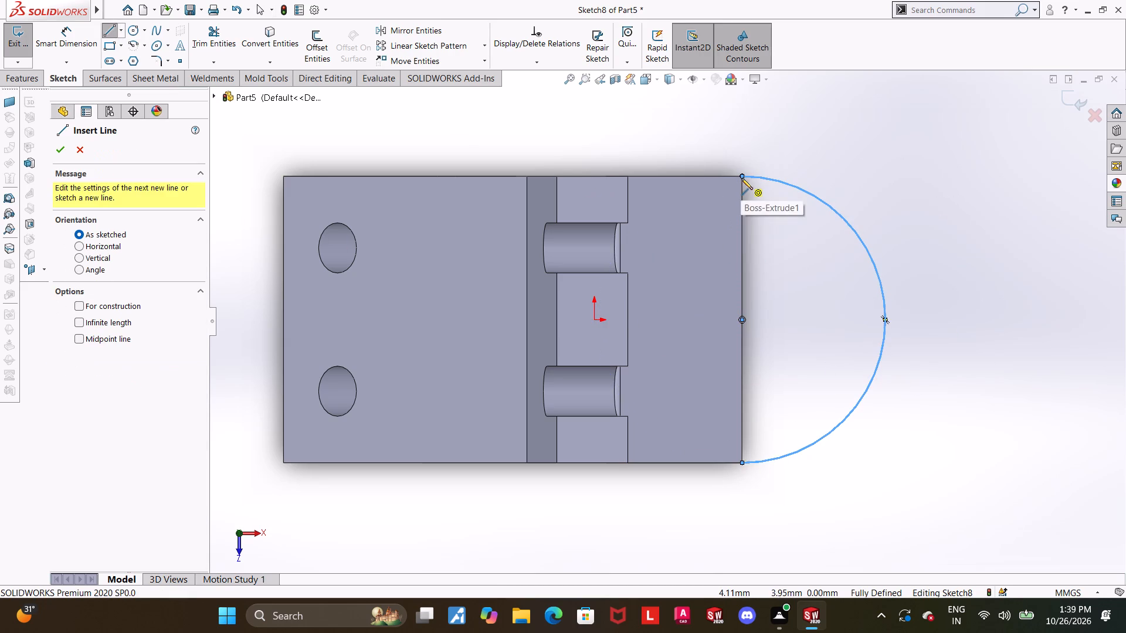
click(741, 176)
click(742, 465)
key(Escape)
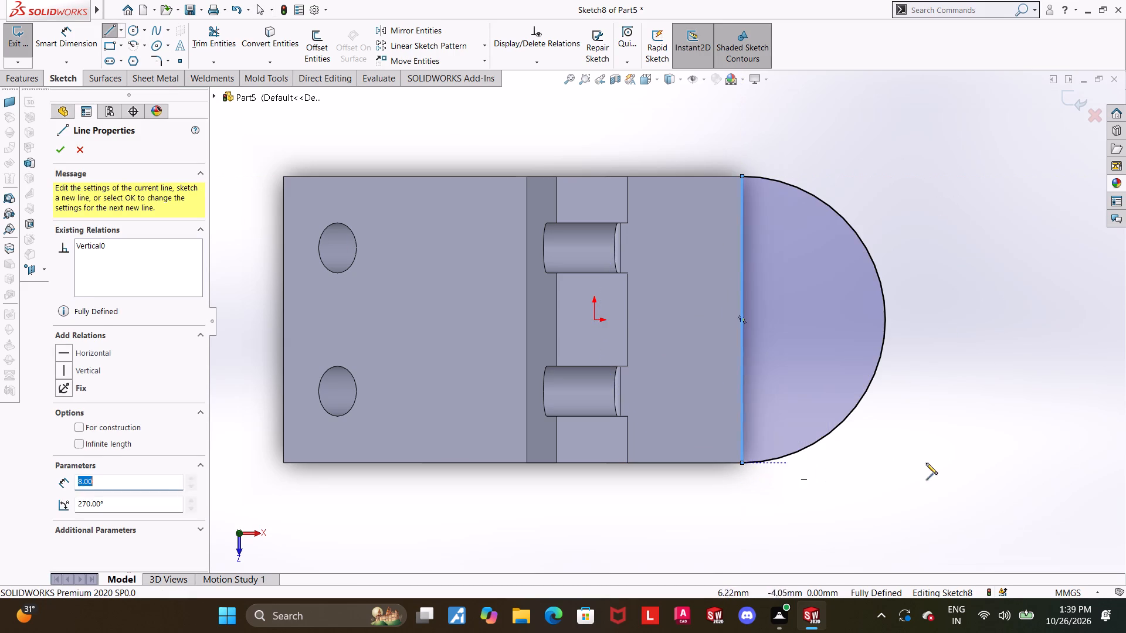
key(Escape)
key(Escape)
scroll(1023, 359, up, 2)
scroll(1000, 363, down, 2)
middle_drag(894, 375, 883, 298)
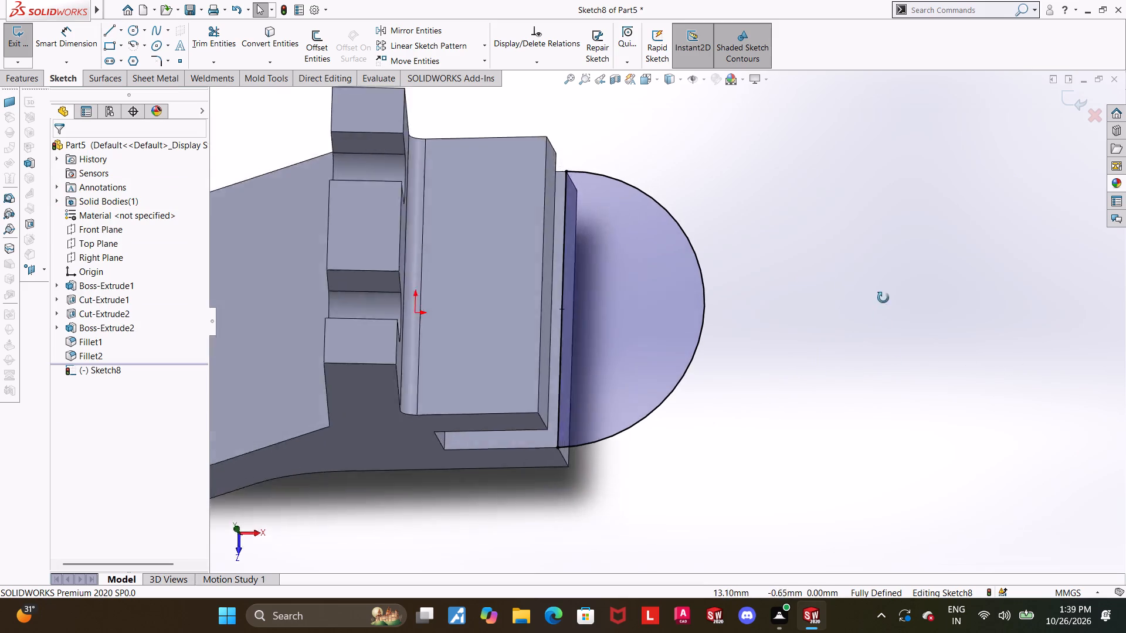
middle_drag(883, 298, 891, 258)
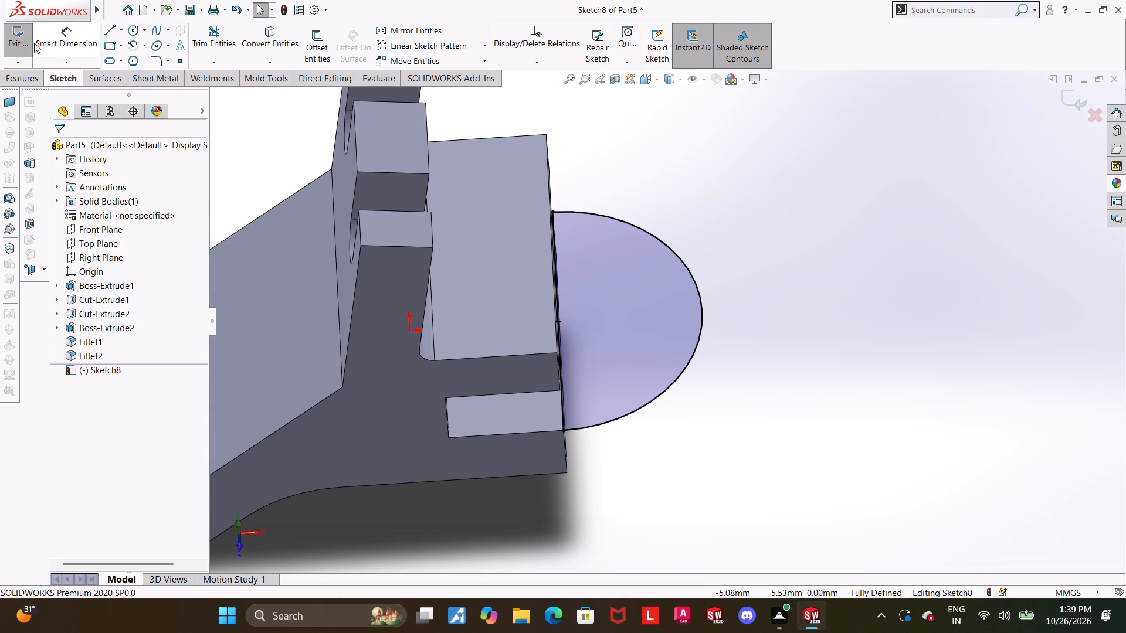
click(23, 38)
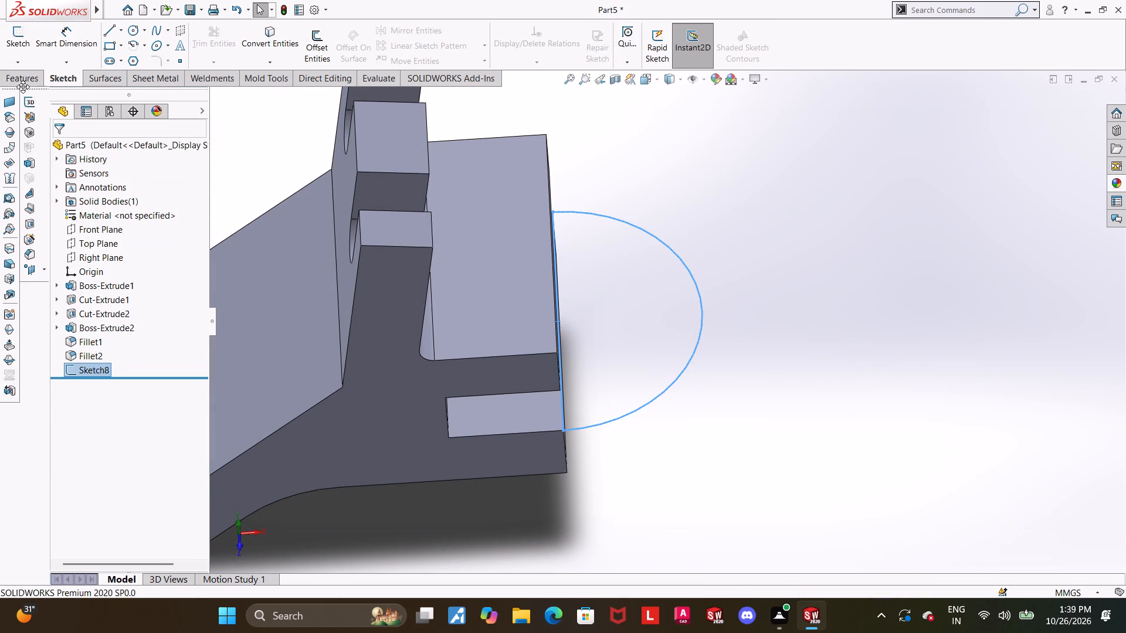
Set up a Boss-Extrude of the lower prong's half-round profile, reversed to run down toward the prong's underside.
click(23, 87)
click(29, 77)
click(23, 38)
scroll(699, 322, up, 1)
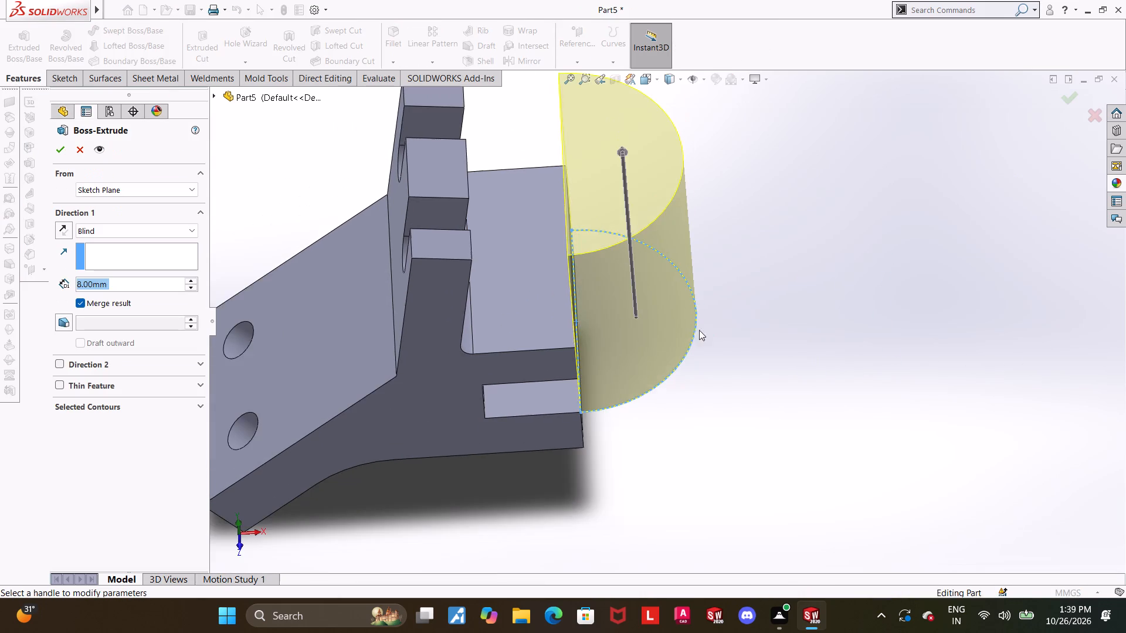
middle_drag(702, 343, 696, 307)
click(72, 236)
scroll(704, 490, up, 2)
scroll(786, 455, down, 2)
click(159, 283)
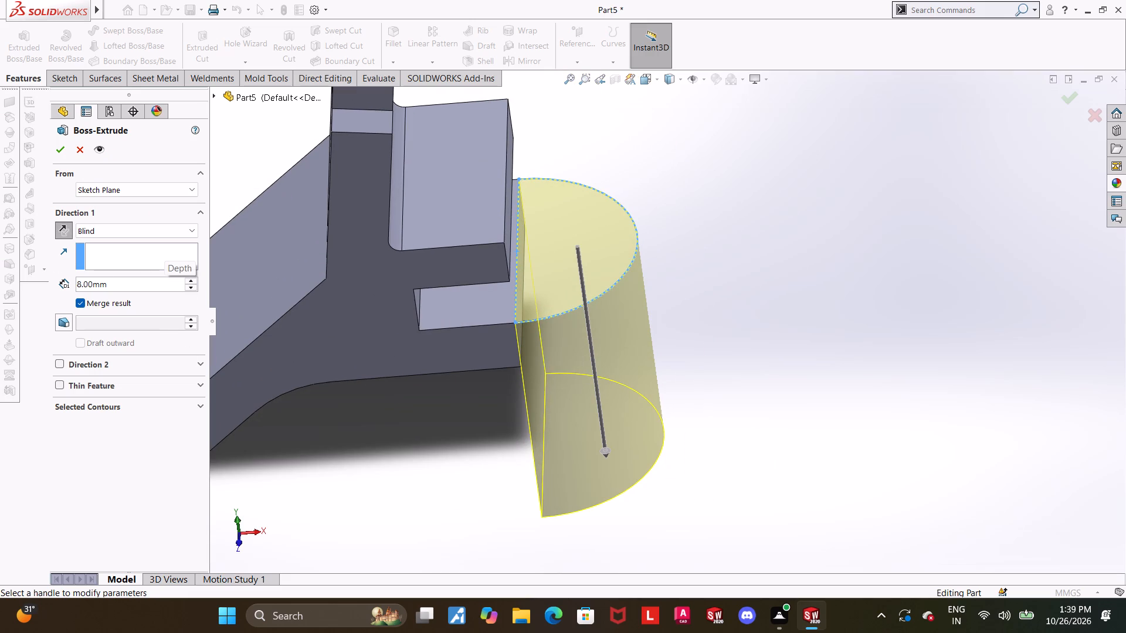
drag(162, 285, 0, 284)
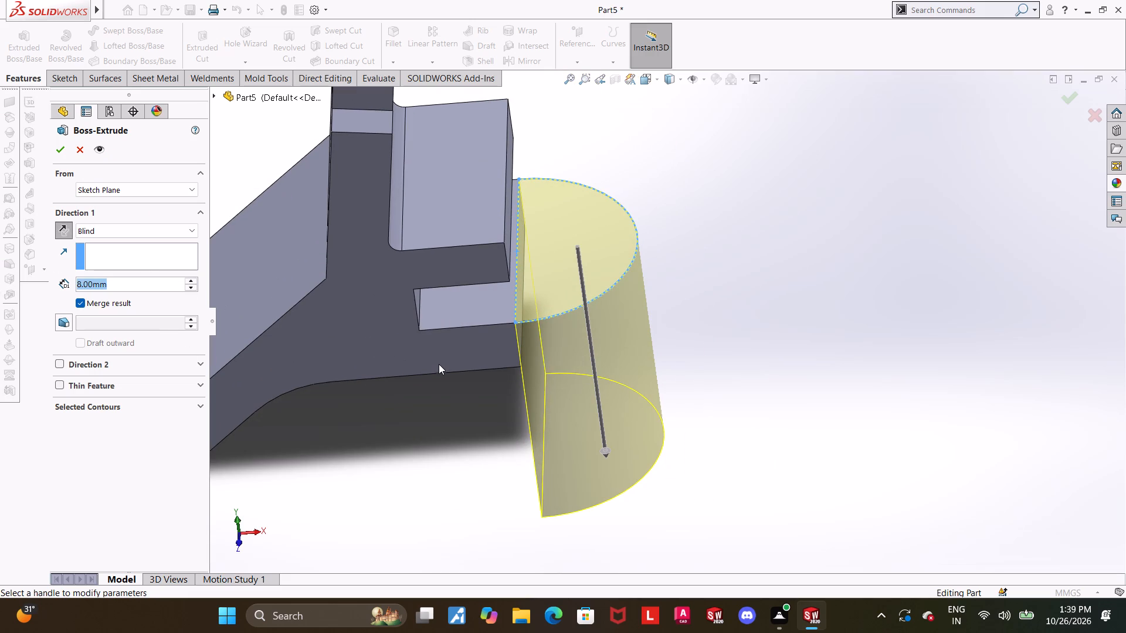
Examine the extrusion preview against the thickness of the fork's lower prong from several angles.
scroll(445, 359, up, 1)
scroll(445, 359, down, 1)
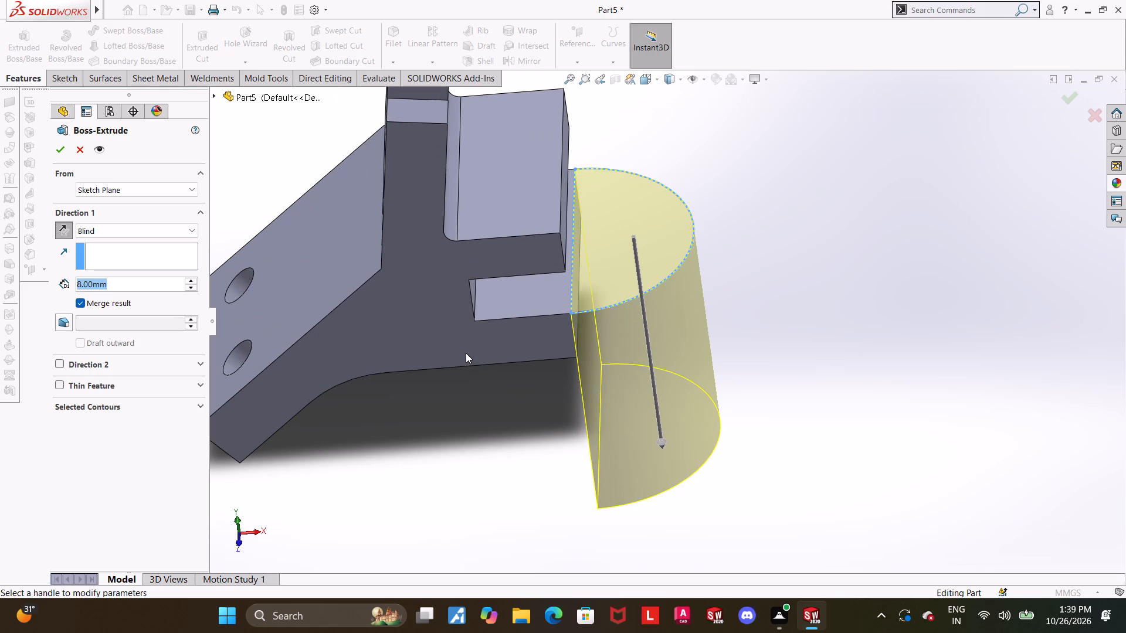
scroll(591, 345, up, 1)
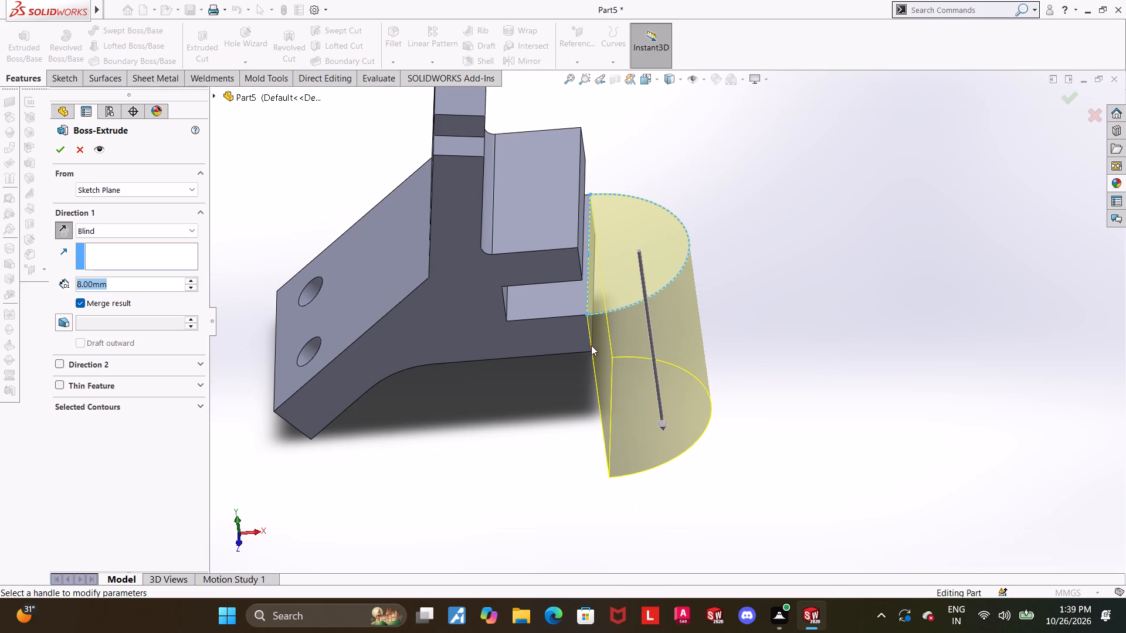
scroll(497, 297, down, 1)
scroll(527, 286, up, 1)
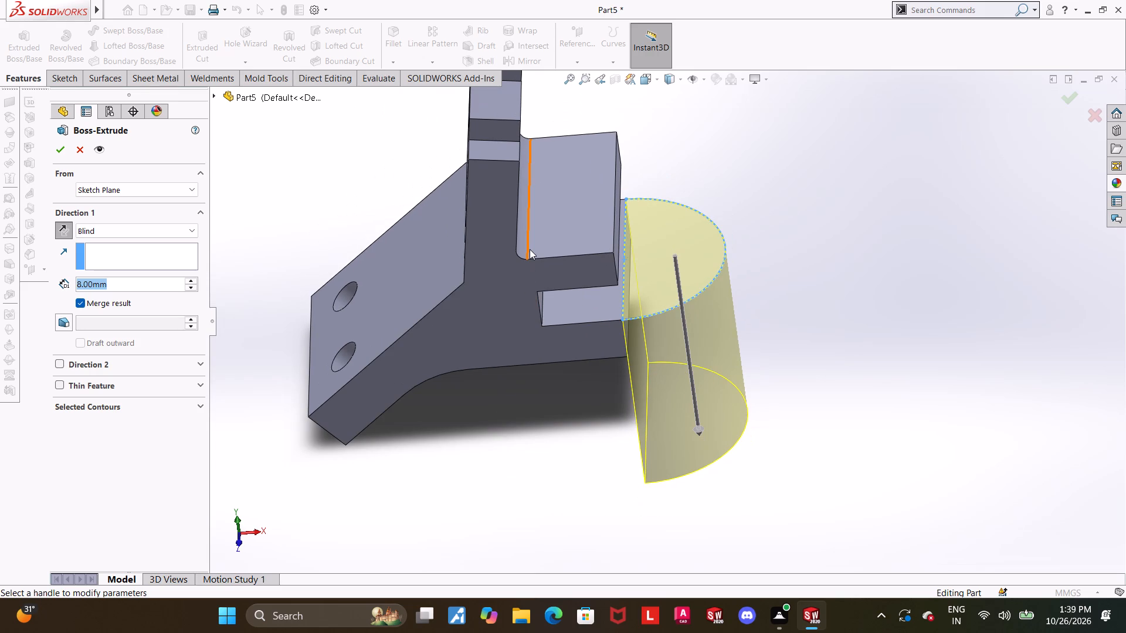
scroll(530, 249, down, 1)
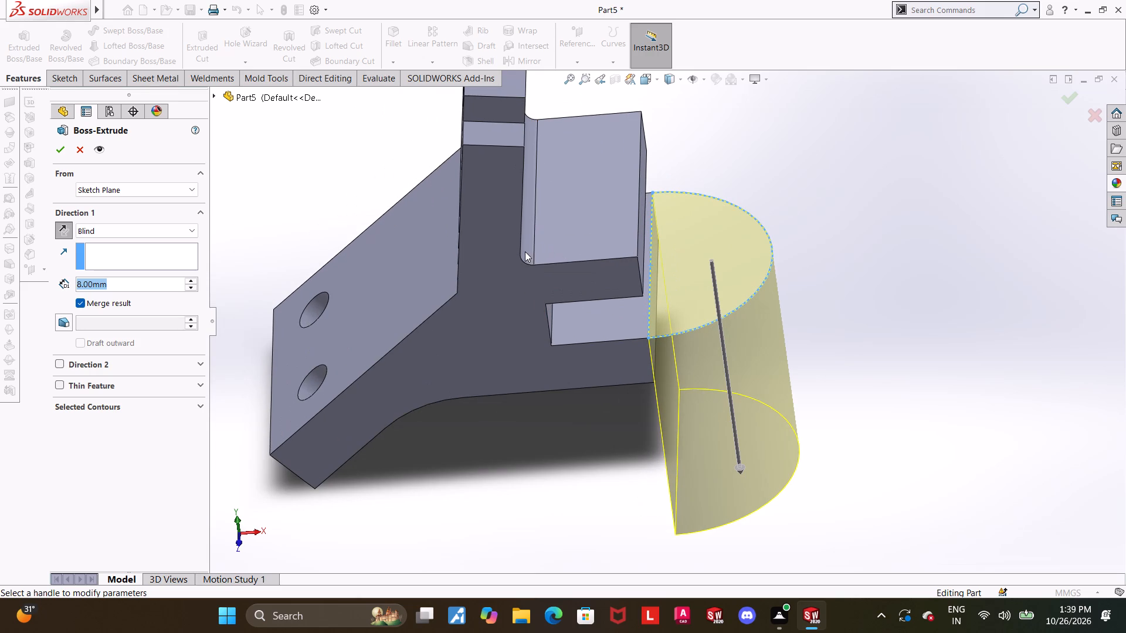
scroll(577, 266, up, 2)
scroll(694, 291, down, 2)
middle_drag(785, 314, 768, 200)
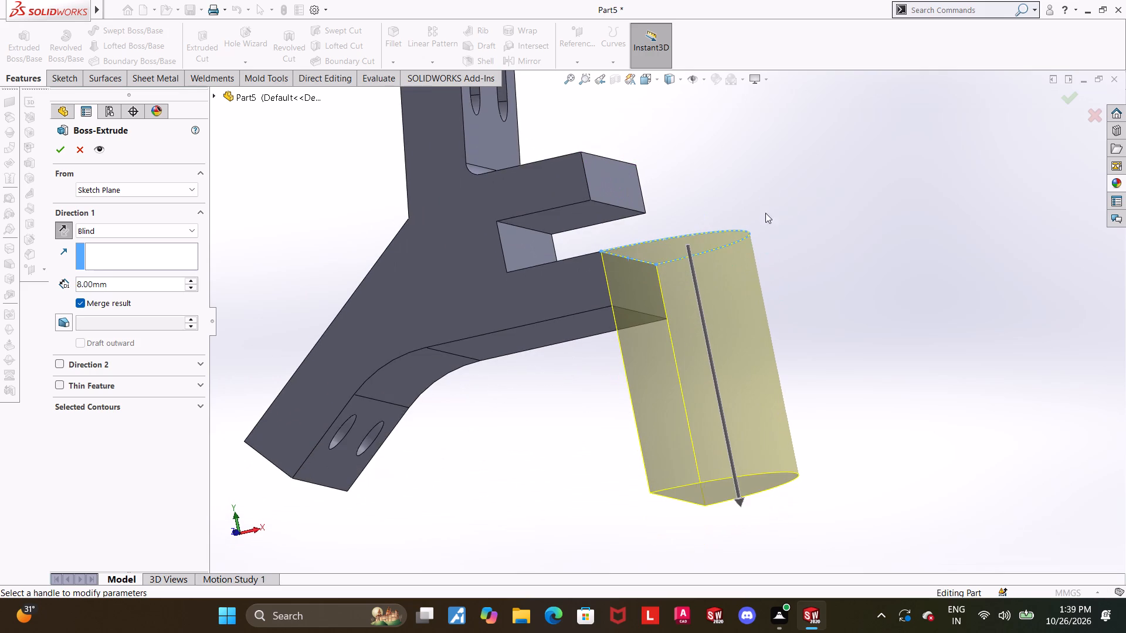
scroll(774, 277, up, 1)
scroll(648, 200, down, 1)
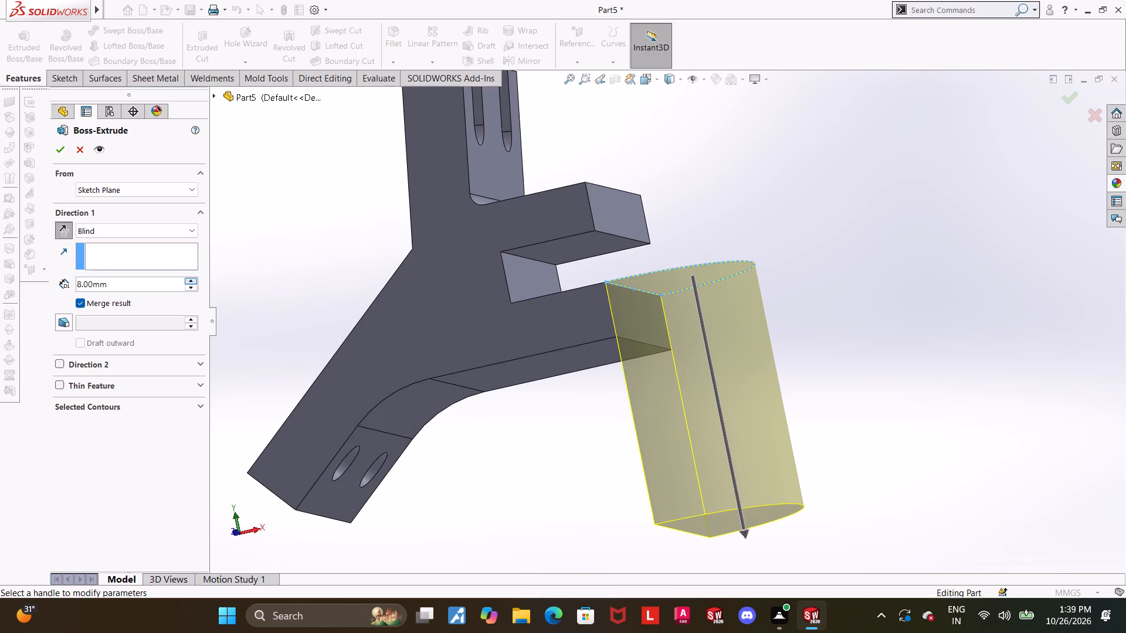
scroll(652, 305, down, 1)
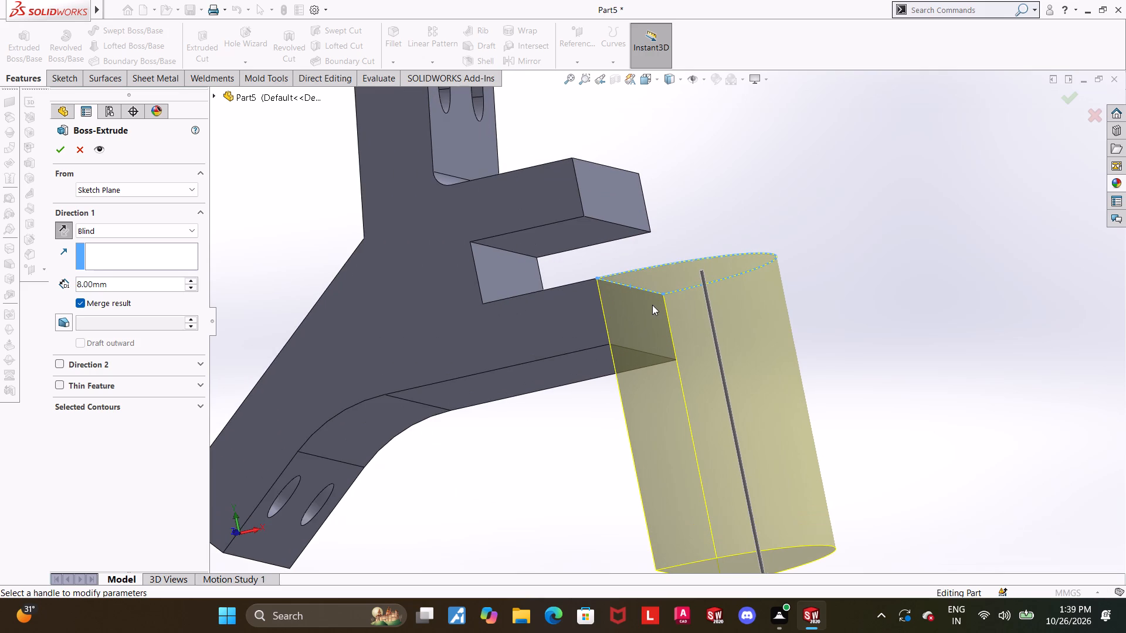
scroll(652, 305, up, 1)
middle_drag(694, 268, 691, 288)
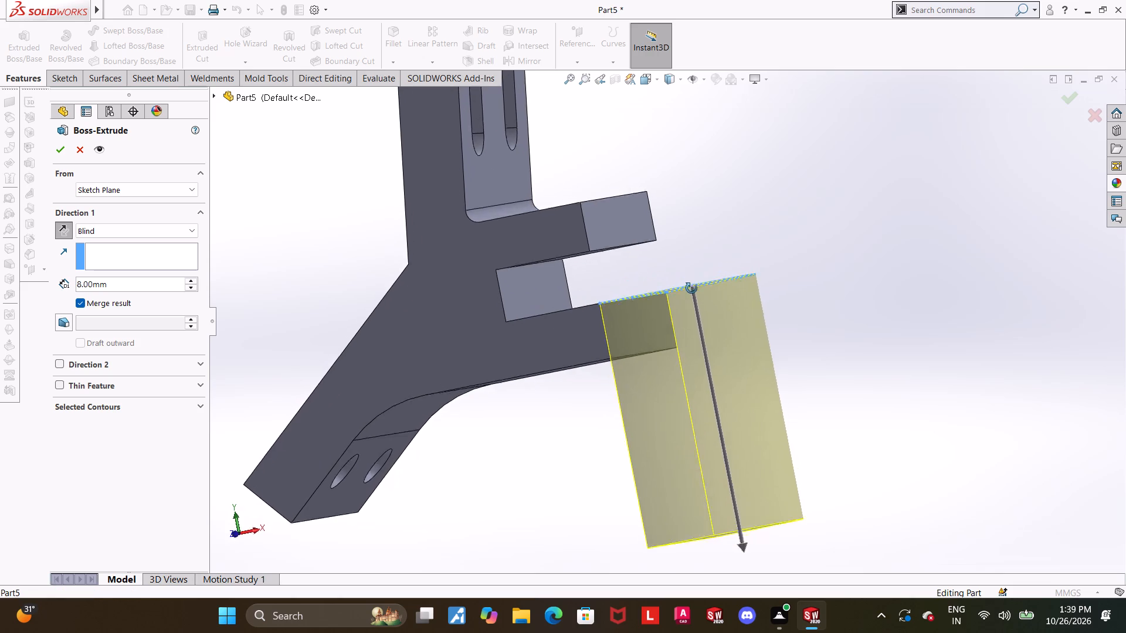
middle_drag(691, 288, 696, 303)
scroll(696, 303, down, 1)
scroll(683, 303, up, 2)
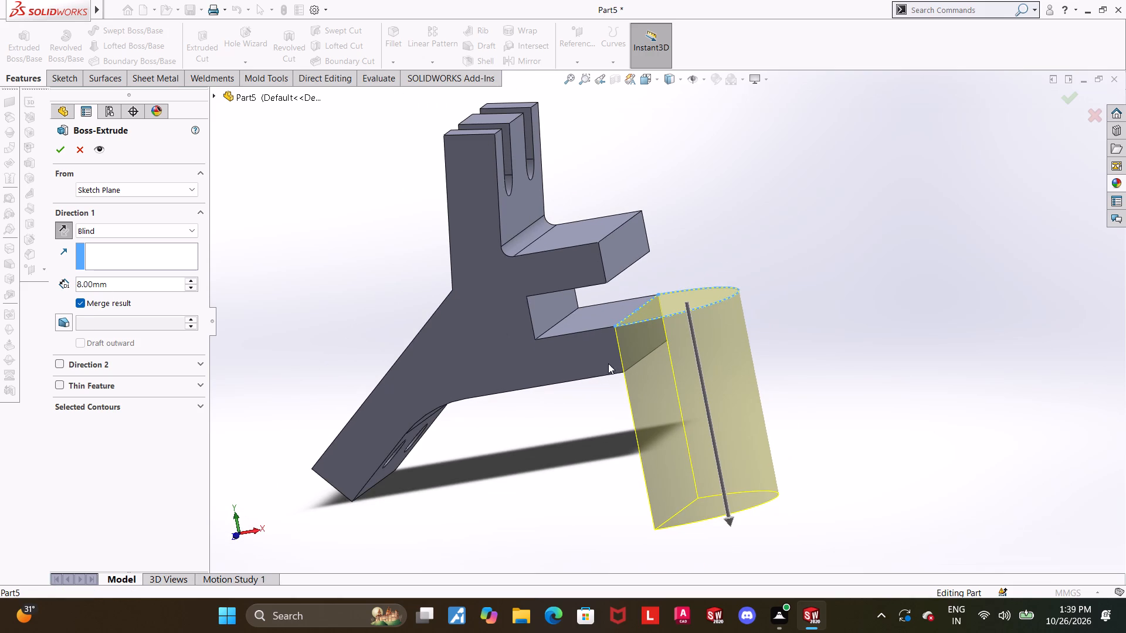
scroll(608, 363, up, 1)
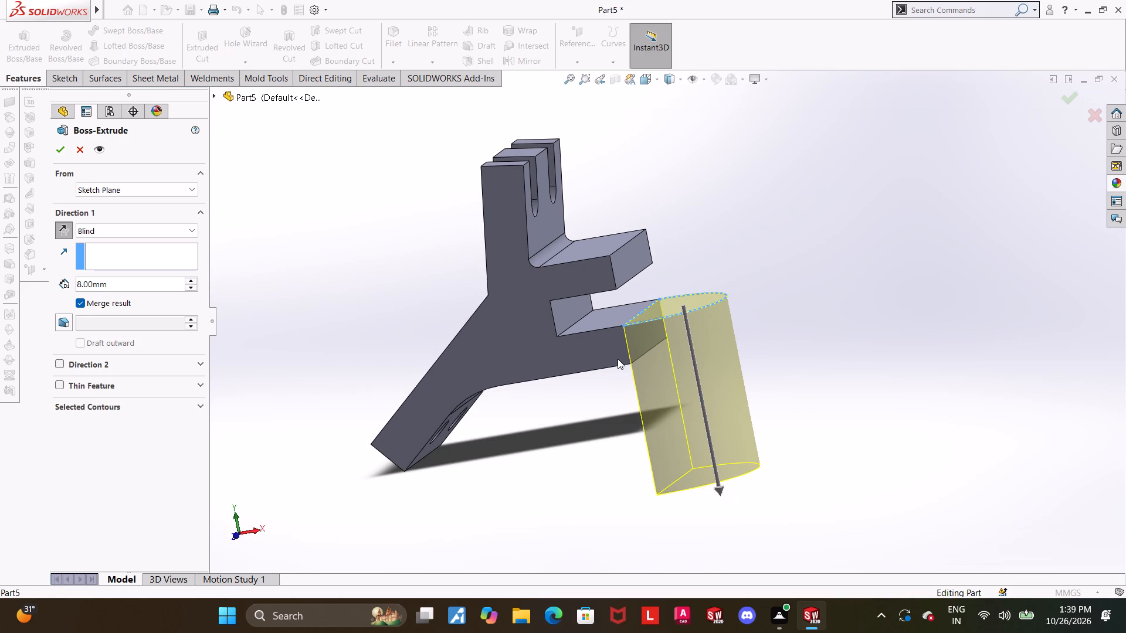
scroll(618, 359, down, 1)
scroll(701, 292, down, 1)
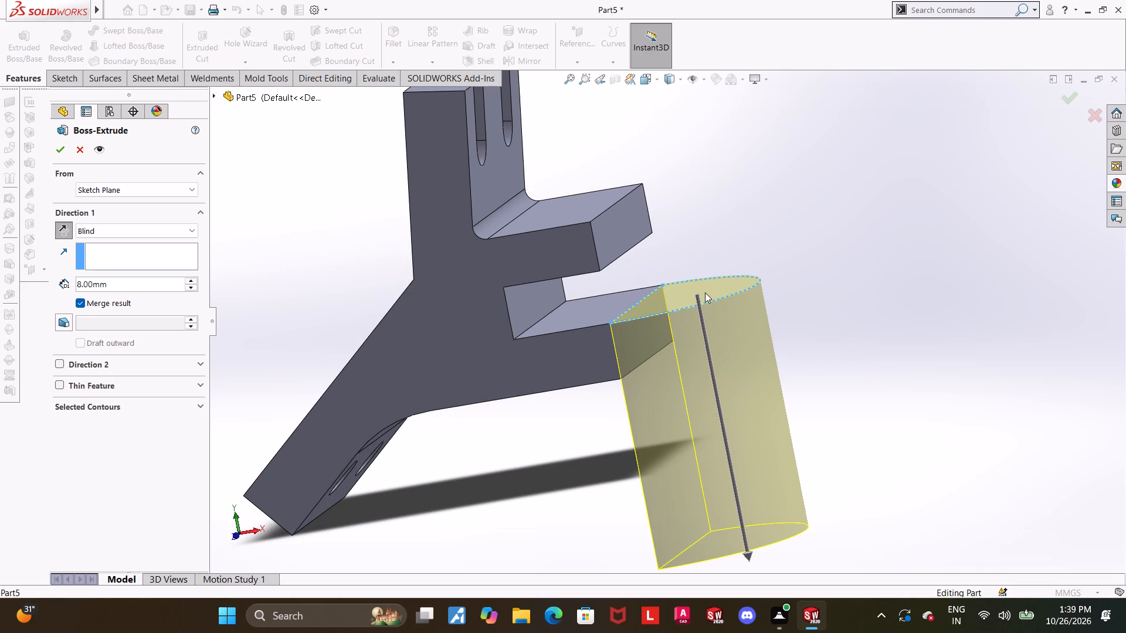
scroll(705, 292, up, 1)
scroll(666, 295, down, 1)
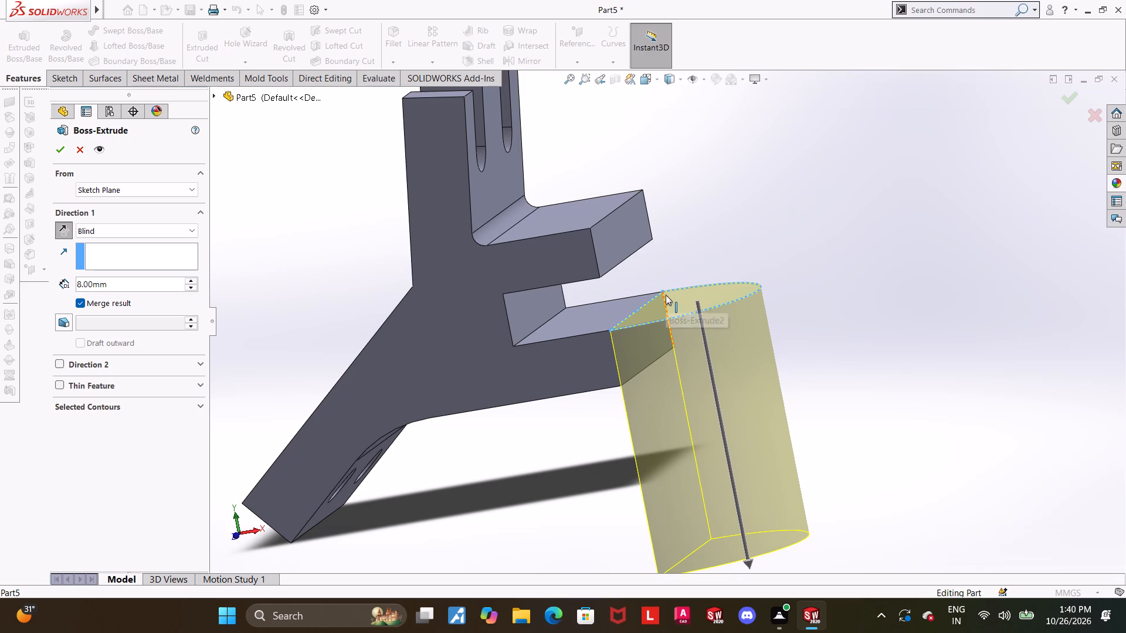
Finish the half-round extrusion with the Up To Surface end condition, ending at the lower prong's bottom face.
middle_drag(560, 384, 568, 249)
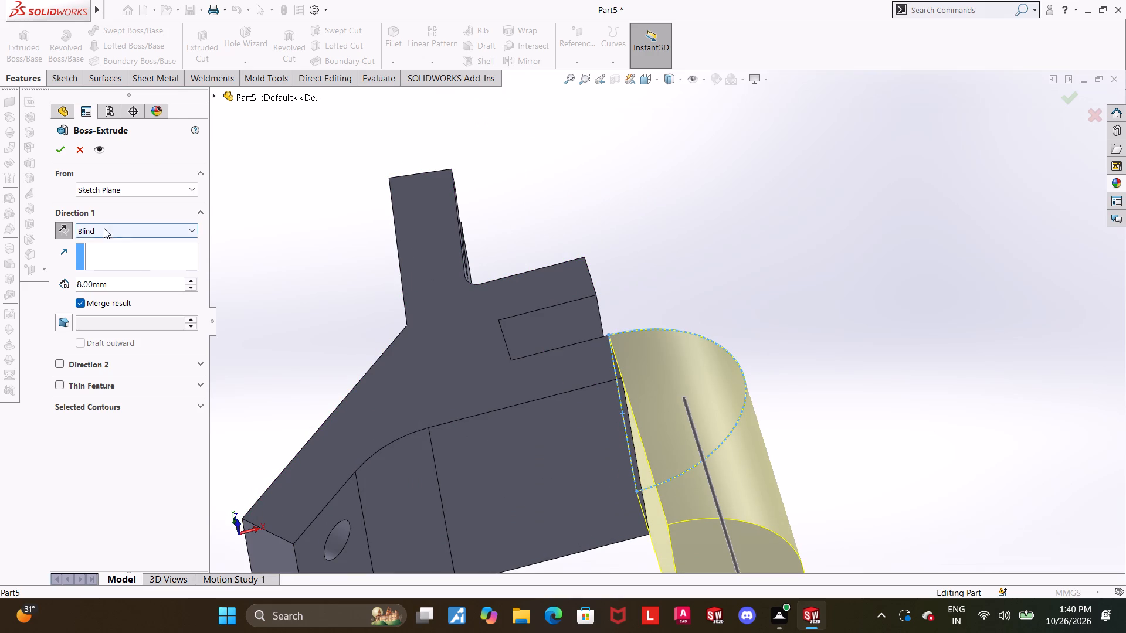
click(104, 229)
click(113, 279)
click(577, 455)
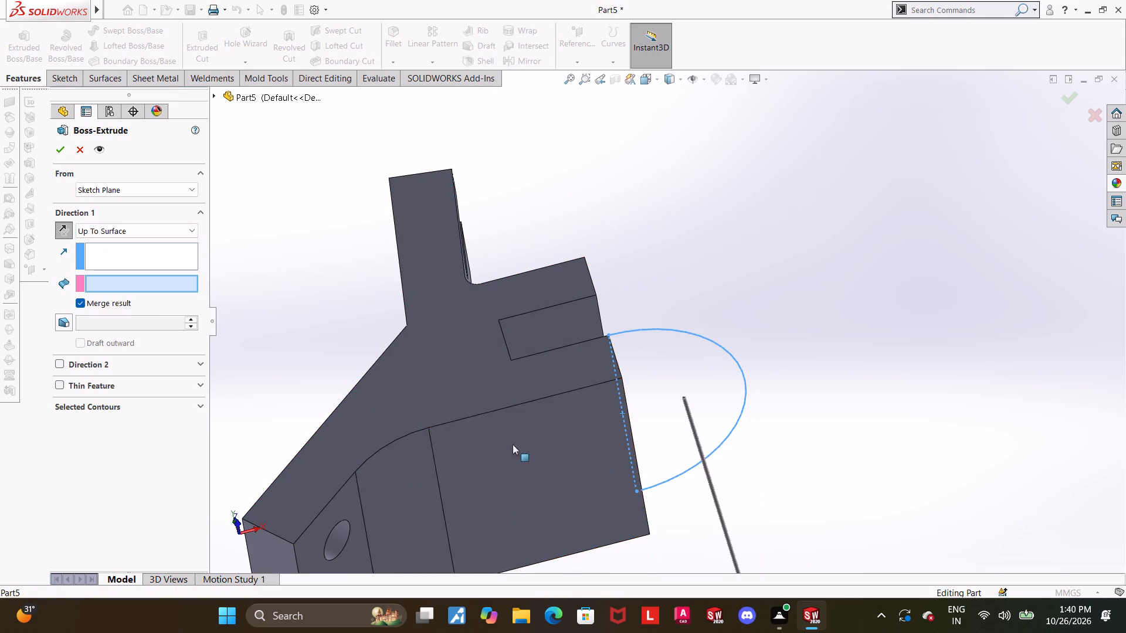
click(62, 149)
click(660, 208)
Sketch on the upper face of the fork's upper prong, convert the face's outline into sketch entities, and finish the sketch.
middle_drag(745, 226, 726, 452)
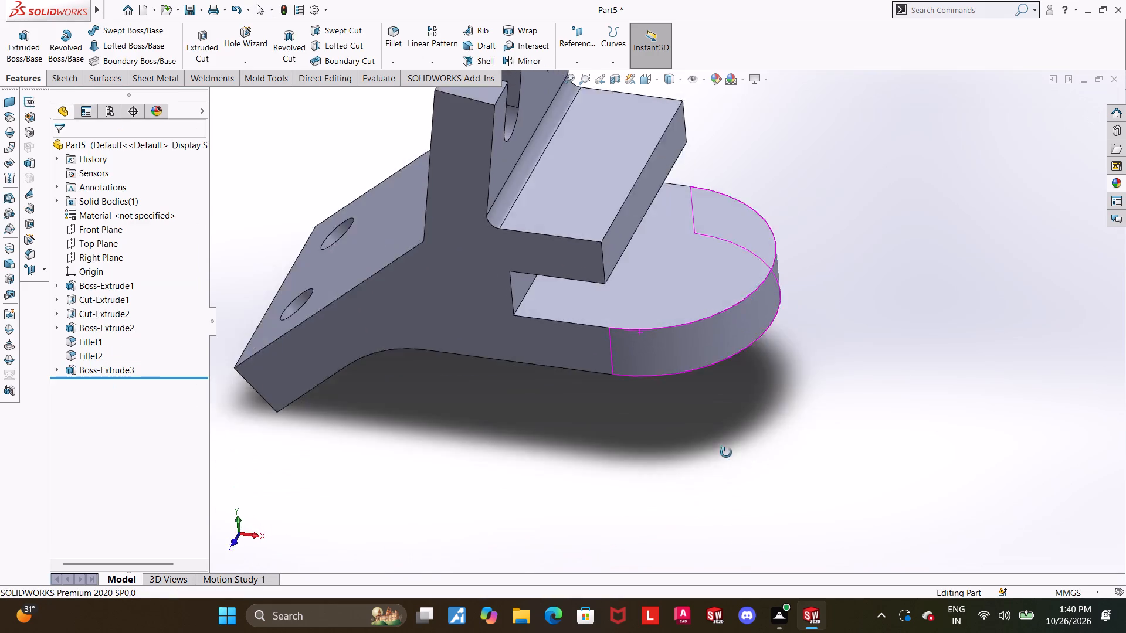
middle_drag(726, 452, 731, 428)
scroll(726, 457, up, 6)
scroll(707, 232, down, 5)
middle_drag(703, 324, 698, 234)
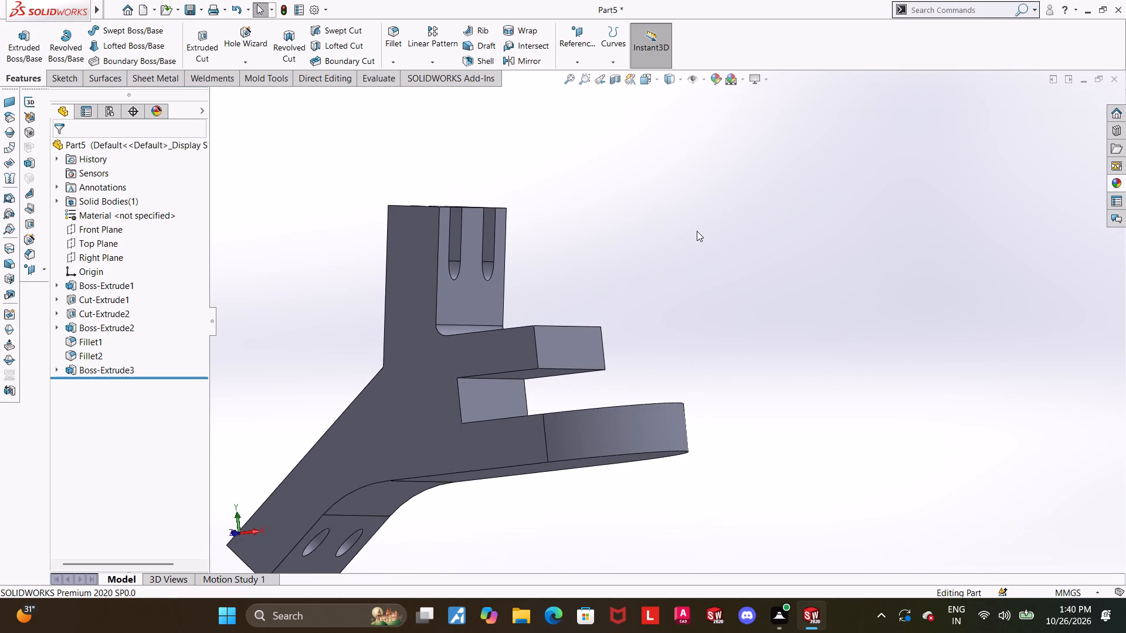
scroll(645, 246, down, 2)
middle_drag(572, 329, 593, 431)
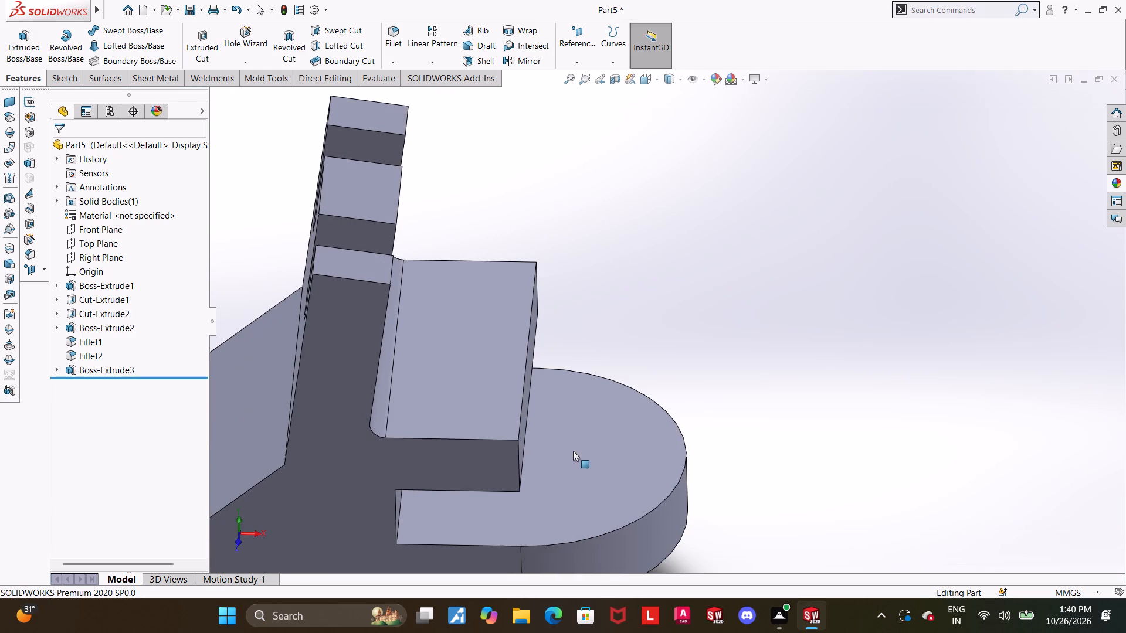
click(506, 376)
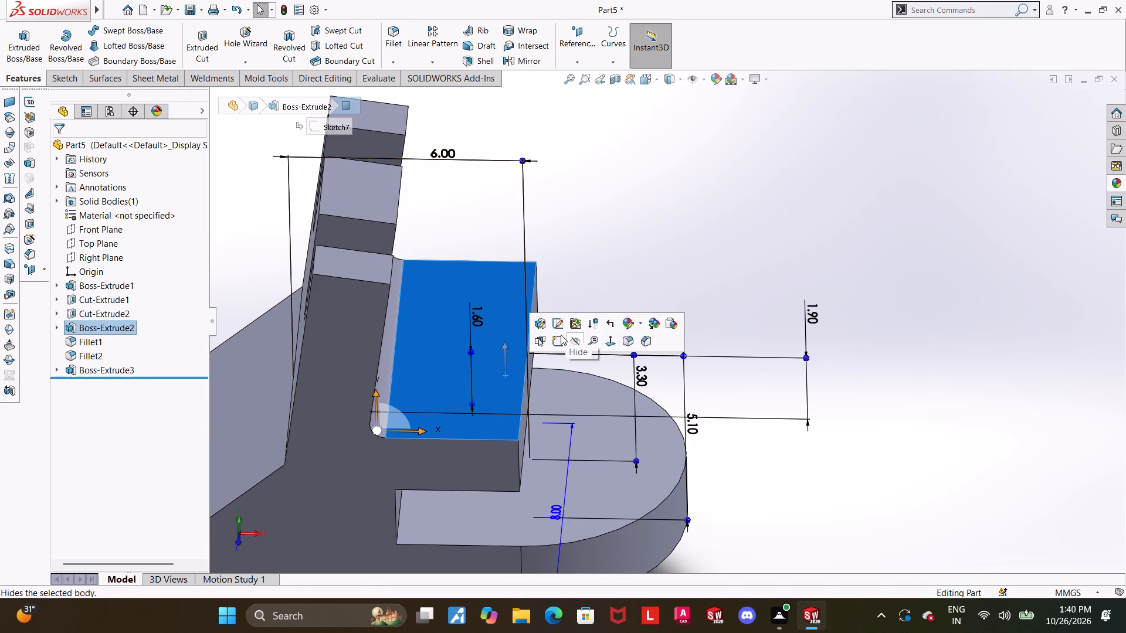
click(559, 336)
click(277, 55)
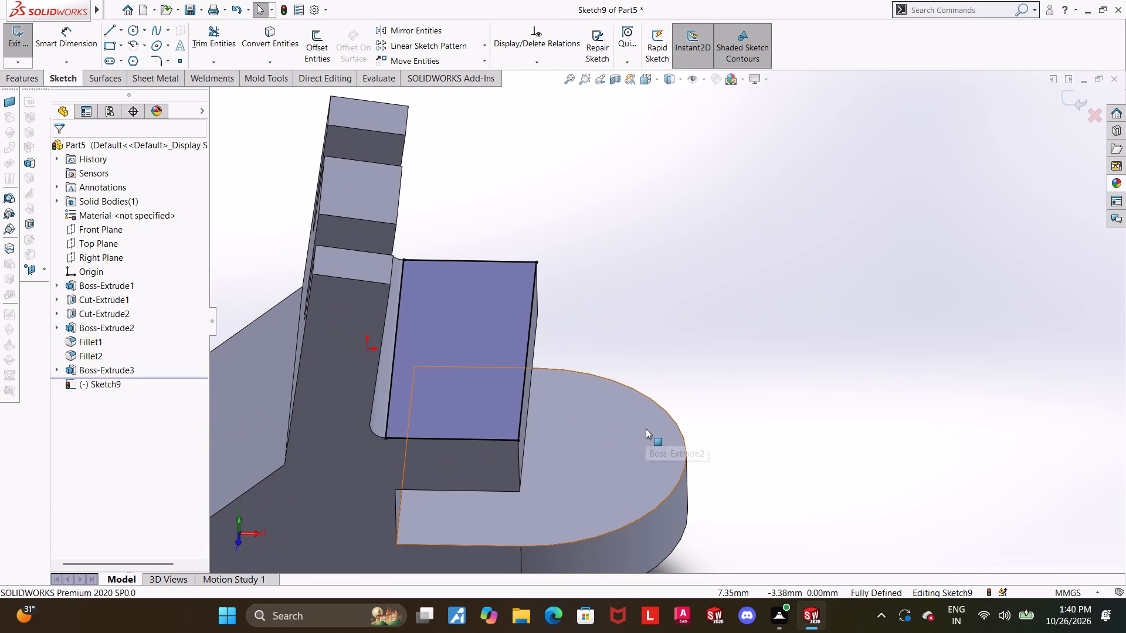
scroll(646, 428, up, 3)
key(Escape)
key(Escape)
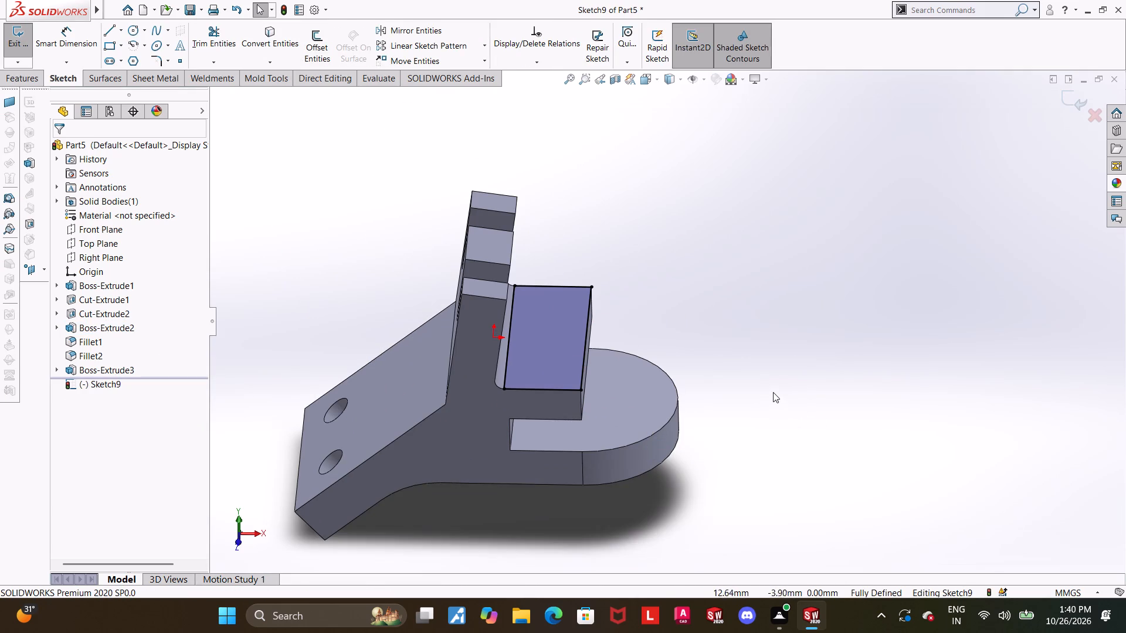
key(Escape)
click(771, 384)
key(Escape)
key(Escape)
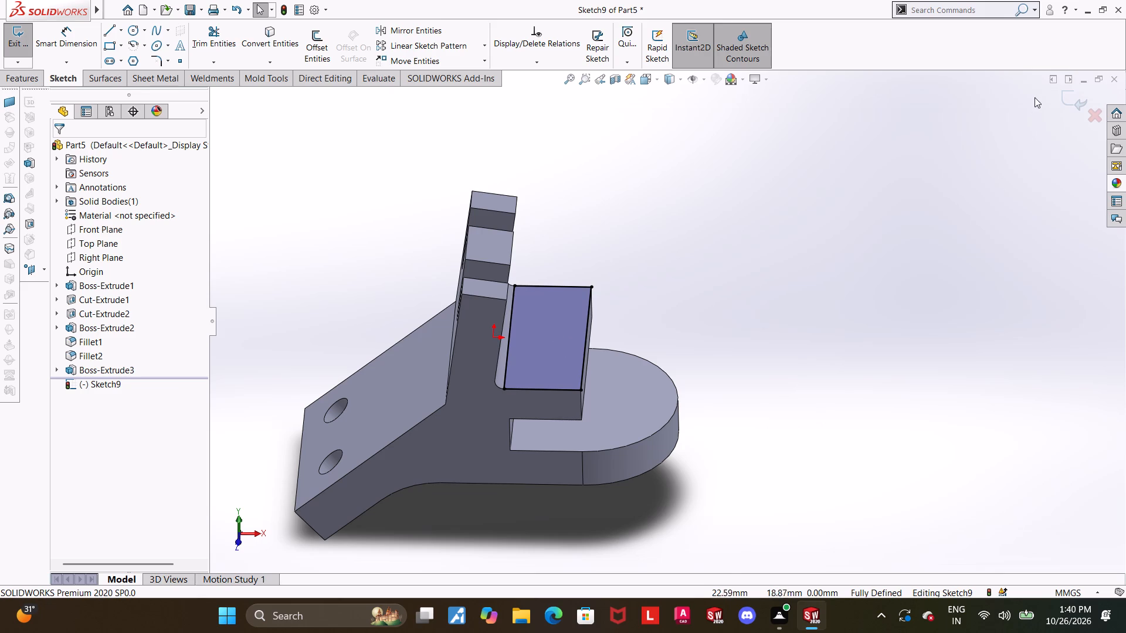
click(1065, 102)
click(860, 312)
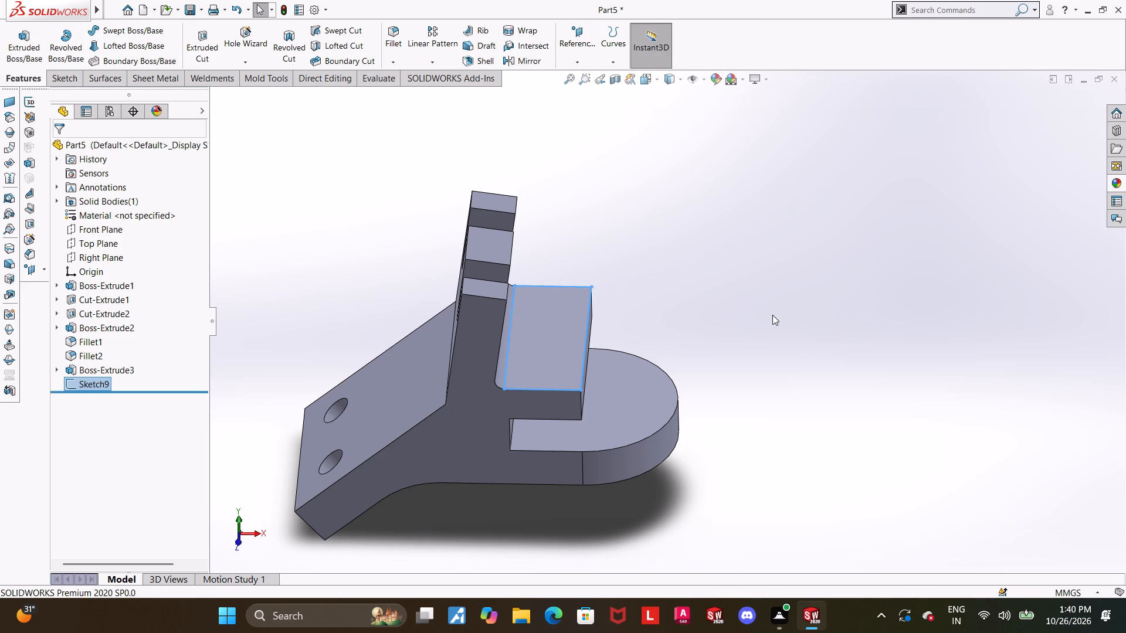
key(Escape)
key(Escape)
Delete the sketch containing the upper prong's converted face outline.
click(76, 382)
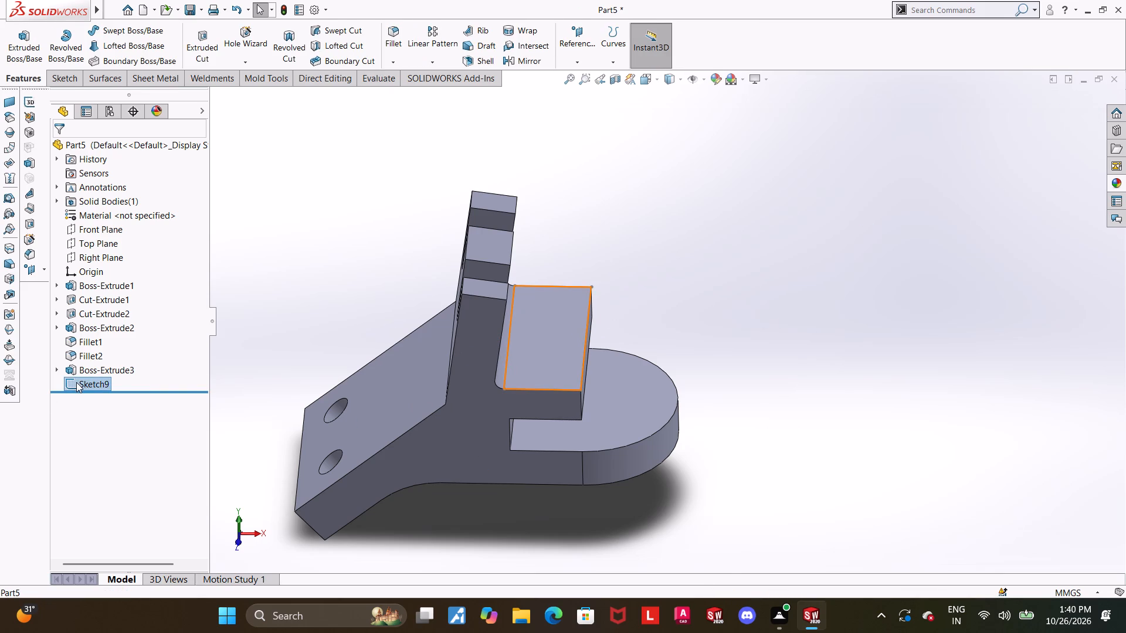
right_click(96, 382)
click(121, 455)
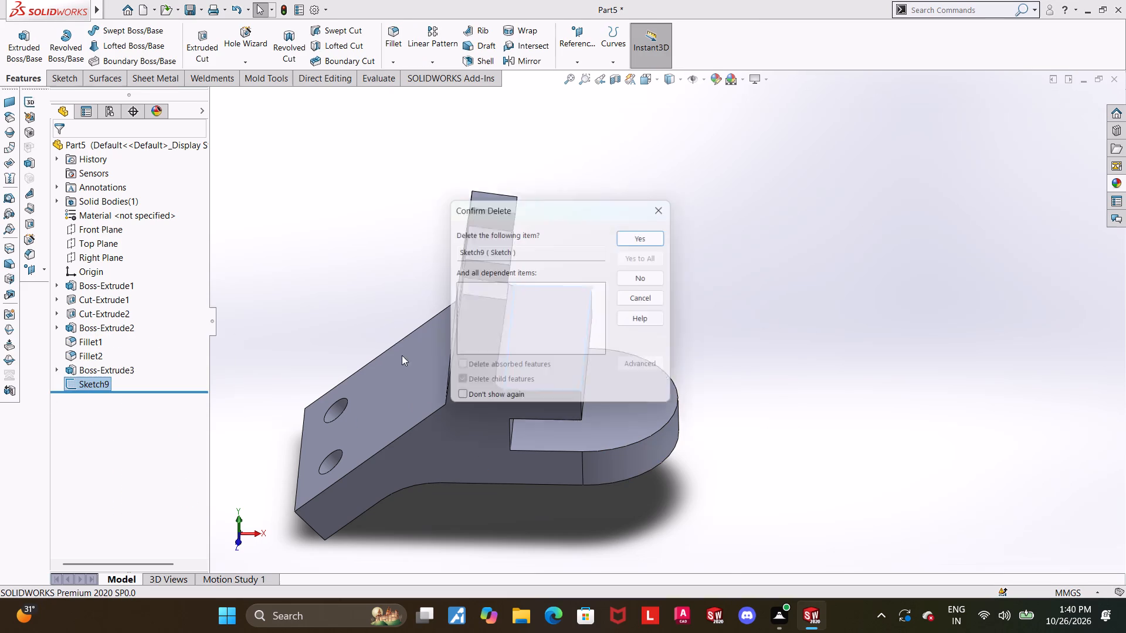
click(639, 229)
Sketch on the upper prong's upper face, convert the lower prong's half-round profile (Sketch8) into it, and finish the sketch.
click(564, 329)
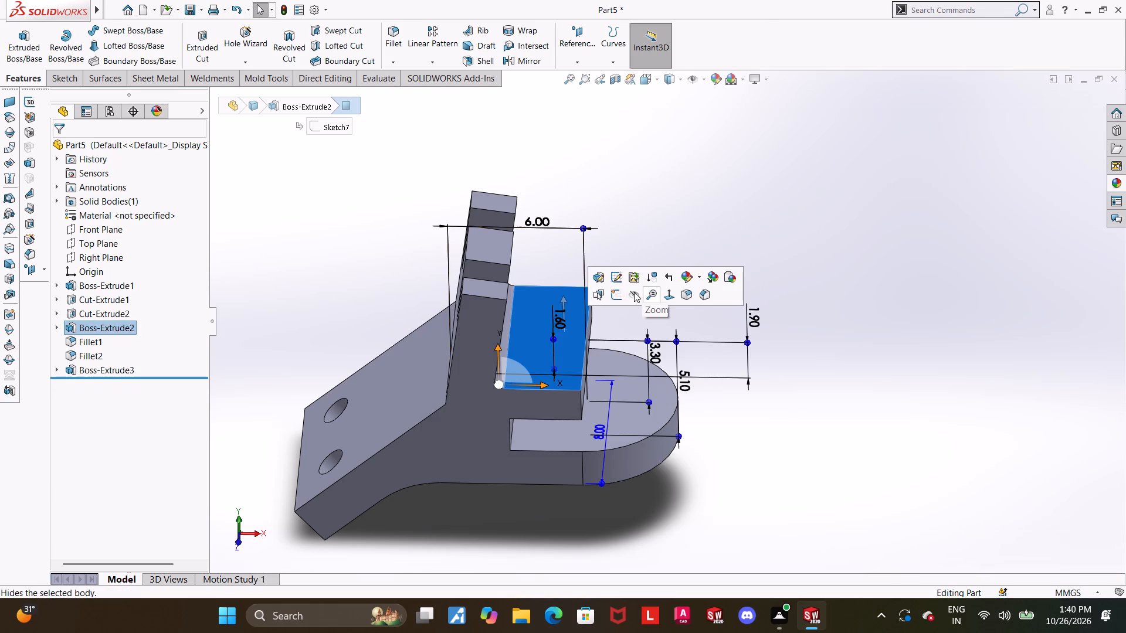
click(623, 292)
click(107, 382)
click(137, 367)
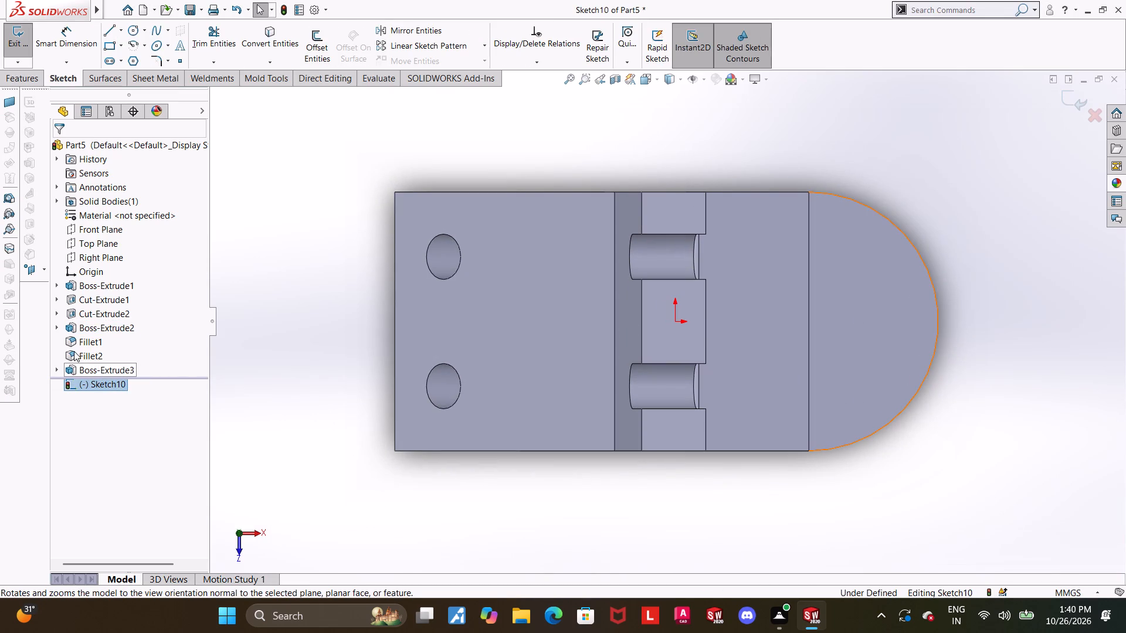
click(59, 365)
click(94, 380)
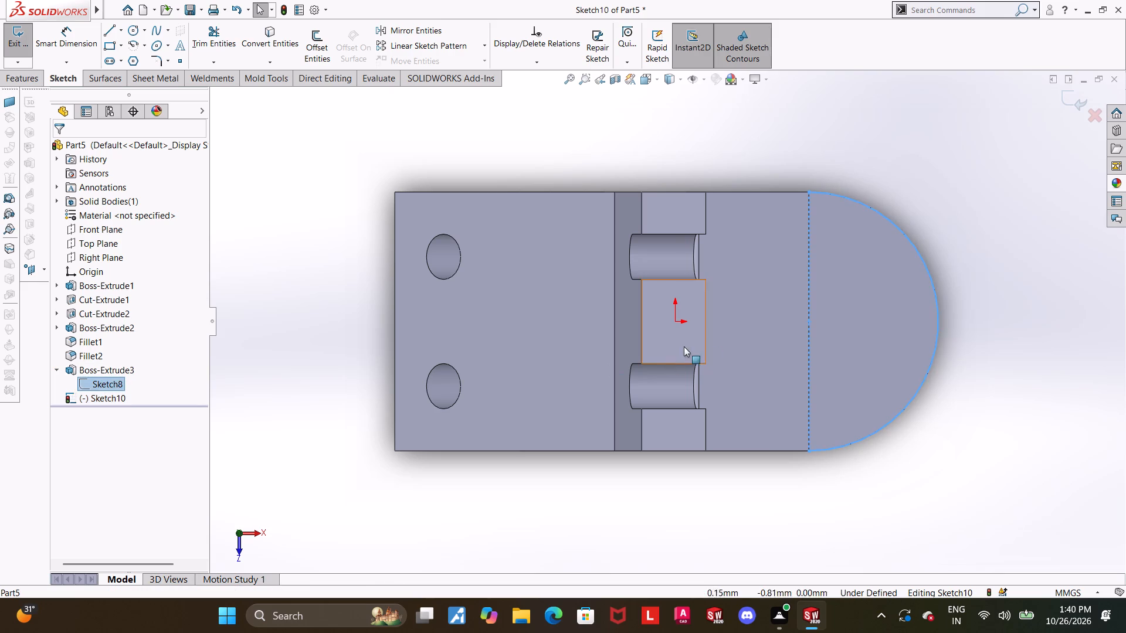
click(257, 39)
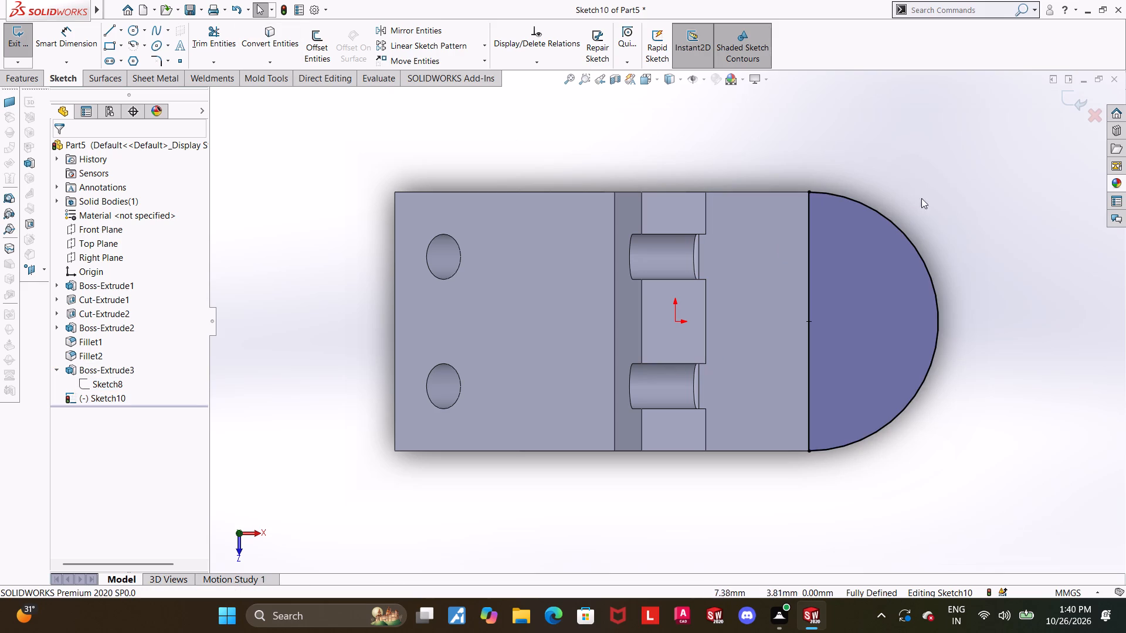
scroll(1006, 309, up, 2)
scroll(964, 309, down, 2)
middle_drag(949, 316, 932, 241)
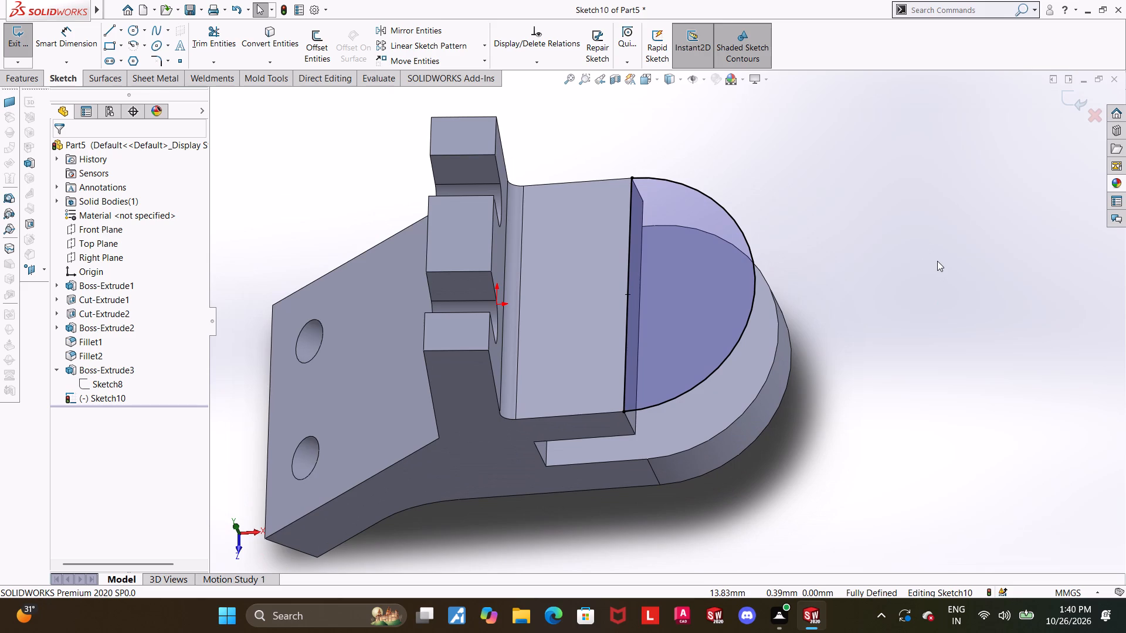
click(1079, 102)
Finish the sketch and extrude the upper prong's half-round profile downward, Up To Surface, ending at the upper prong's bottom face.
middle_drag(530, 356, 570, 339)
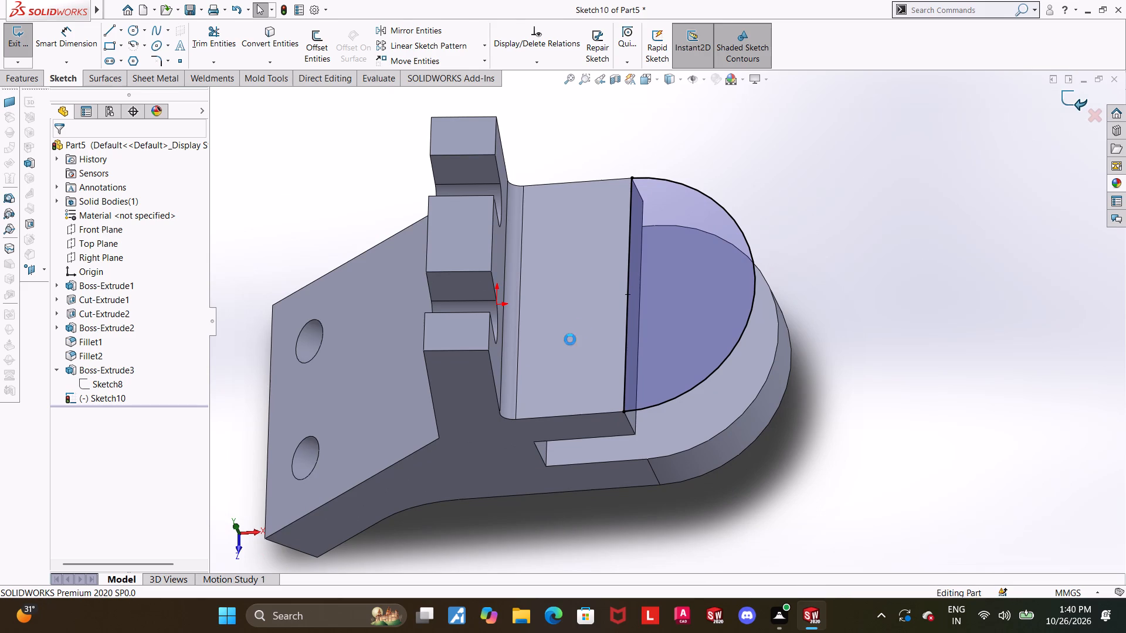
middle_drag(570, 339, 577, 250)
click(15, 30)
middle_drag(653, 344, 612, 290)
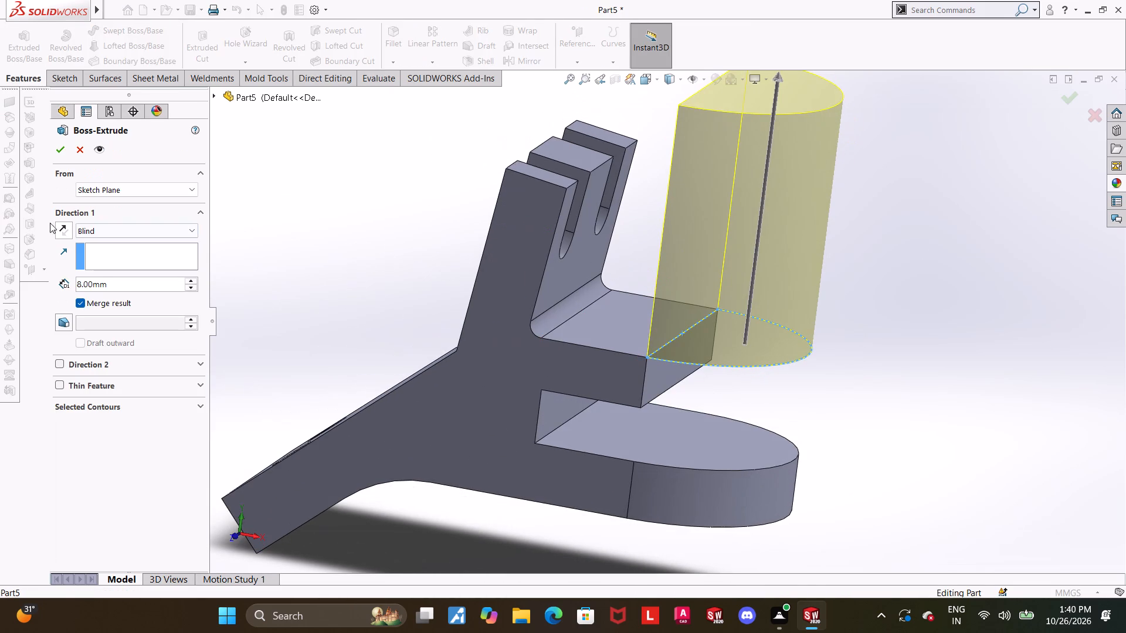
click(60, 226)
middle_drag(845, 399, 829, 358)
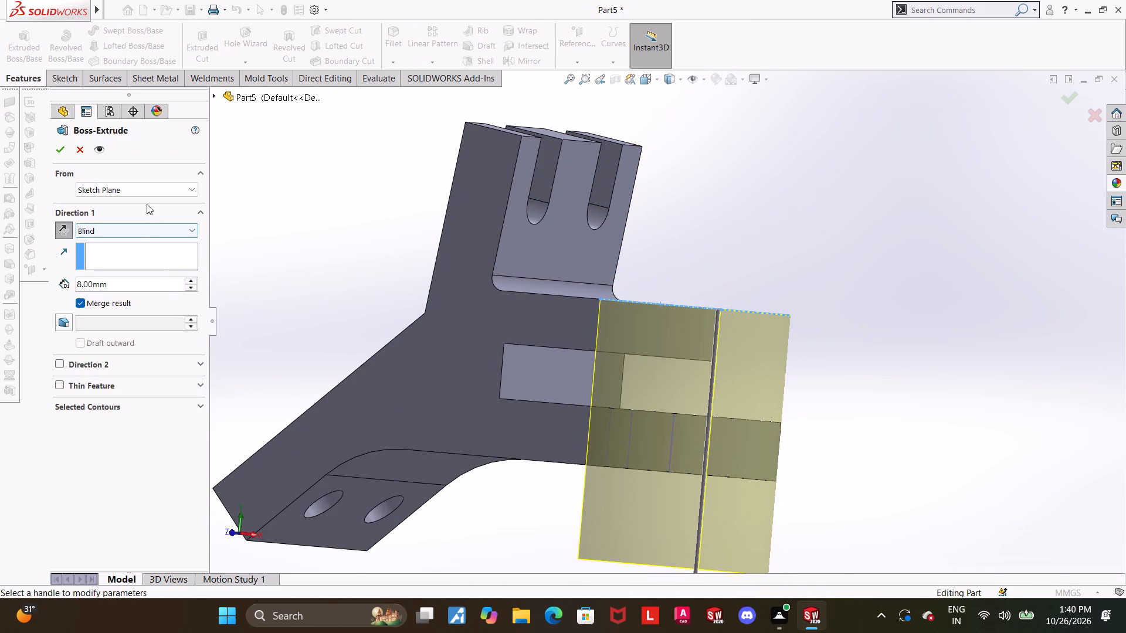
click(140, 230)
click(106, 265)
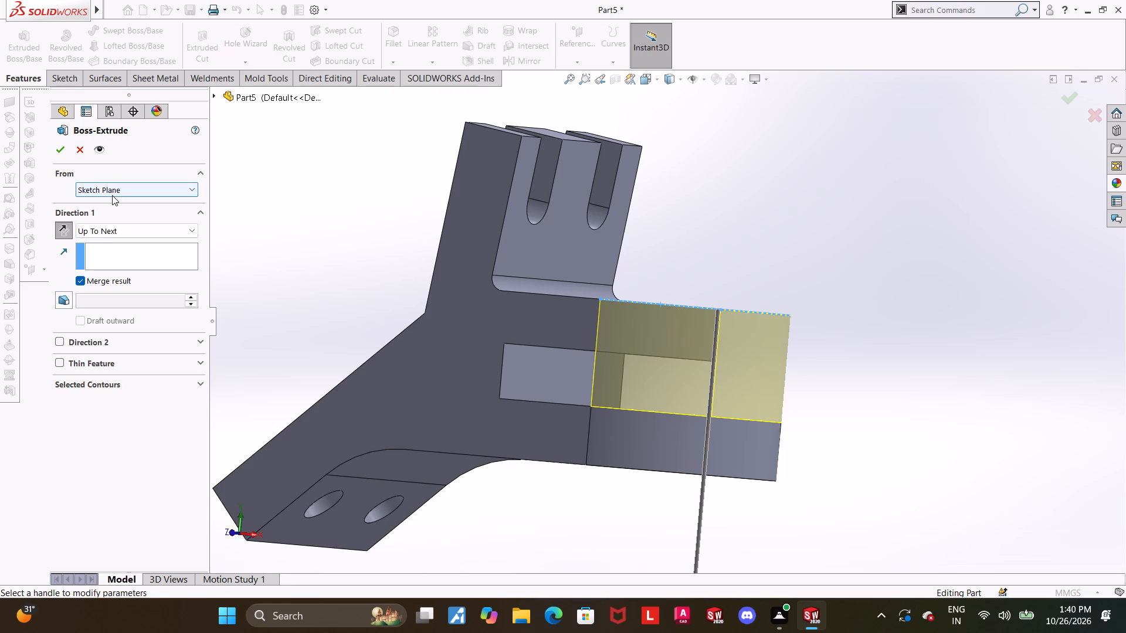
click(107, 229)
click(112, 278)
middle_drag(749, 325, 747, 278)
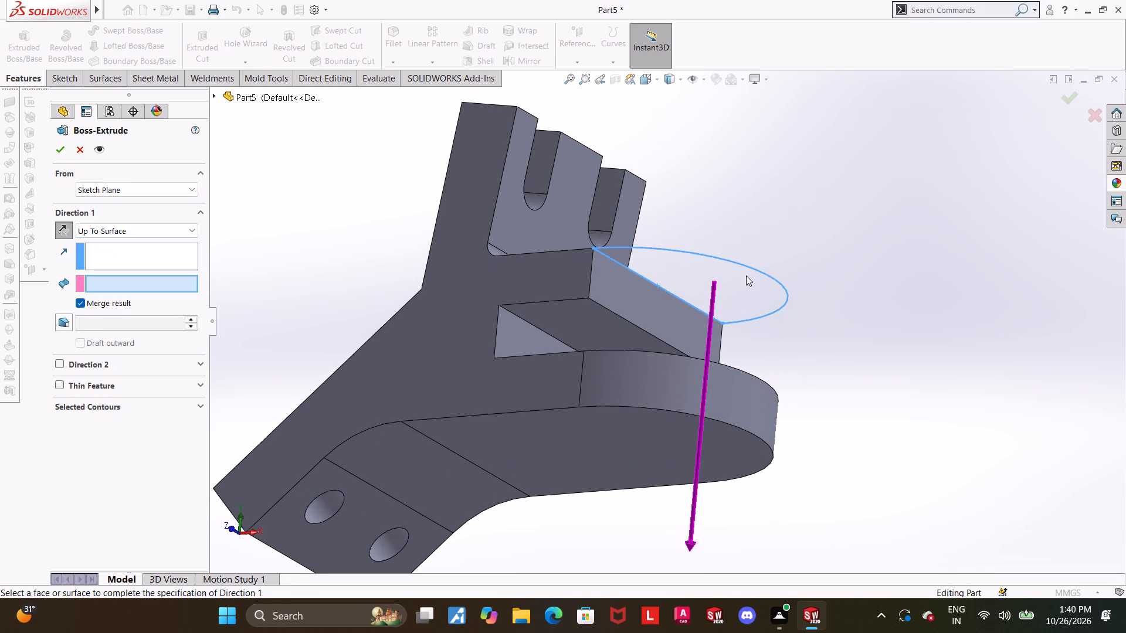
click(606, 336)
click(64, 147)
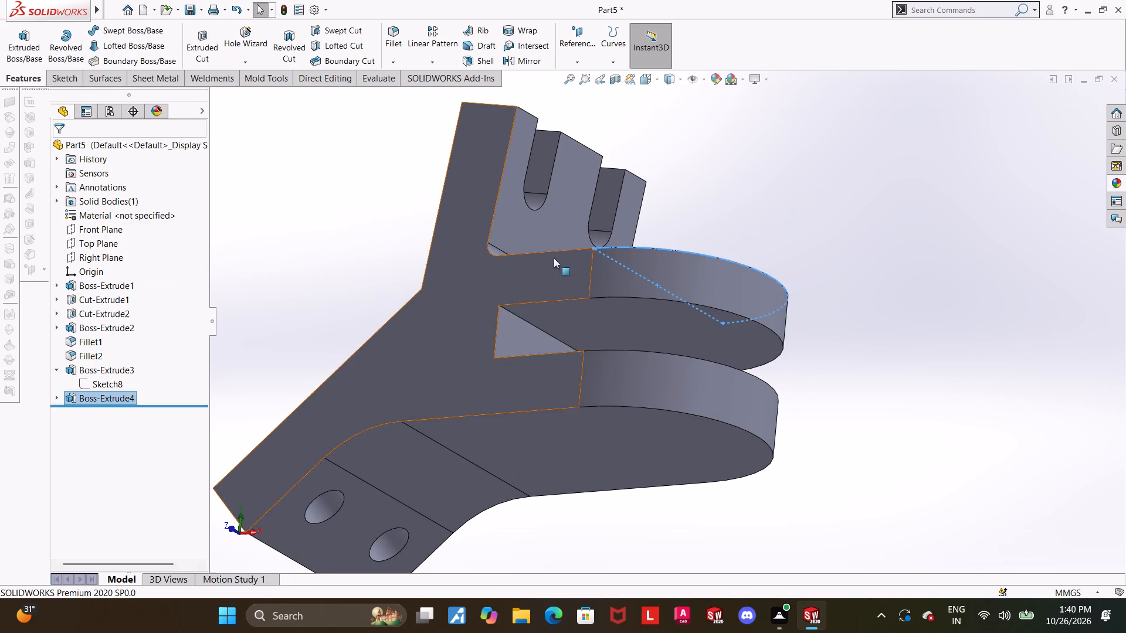
click(805, 260)
Sketch a circle about 3.1 mm in diameter on the upper prong's top face, near the centre of its rounded end.
middle_drag(796, 111, 830, 273)
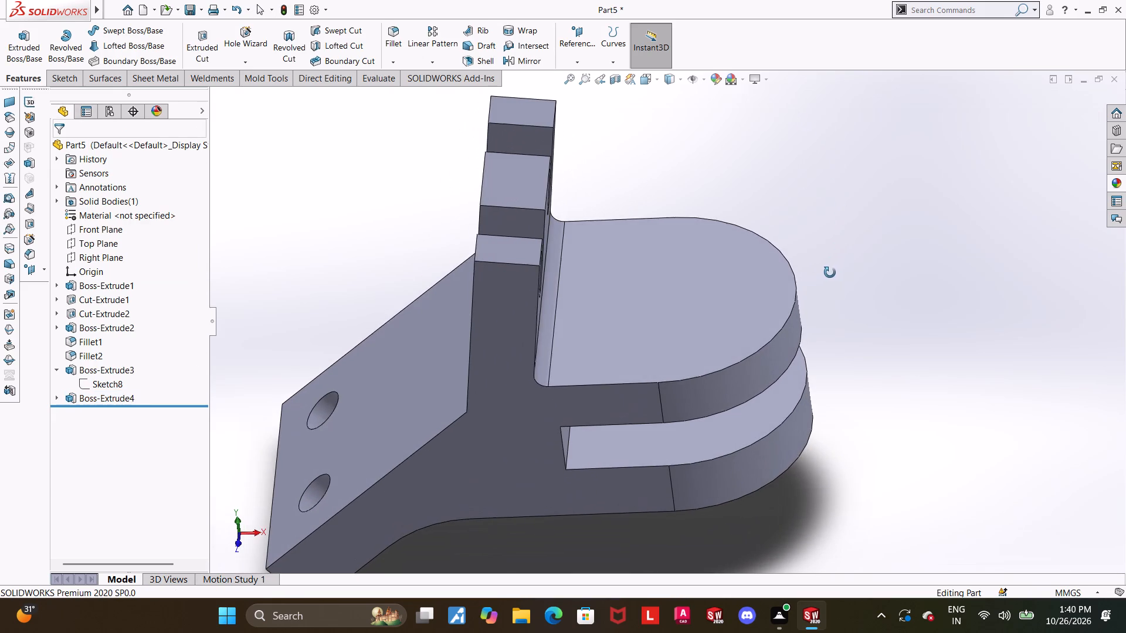
middle_drag(830, 273, 830, 259)
click(694, 277)
click(748, 242)
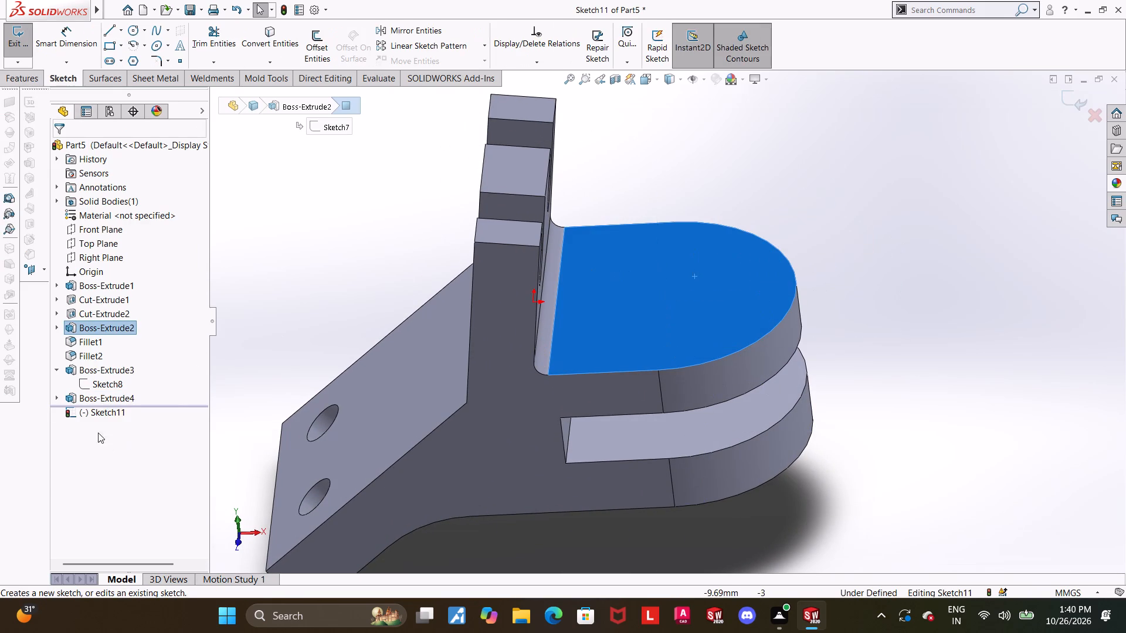
click(110, 412)
click(136, 397)
click(136, 29)
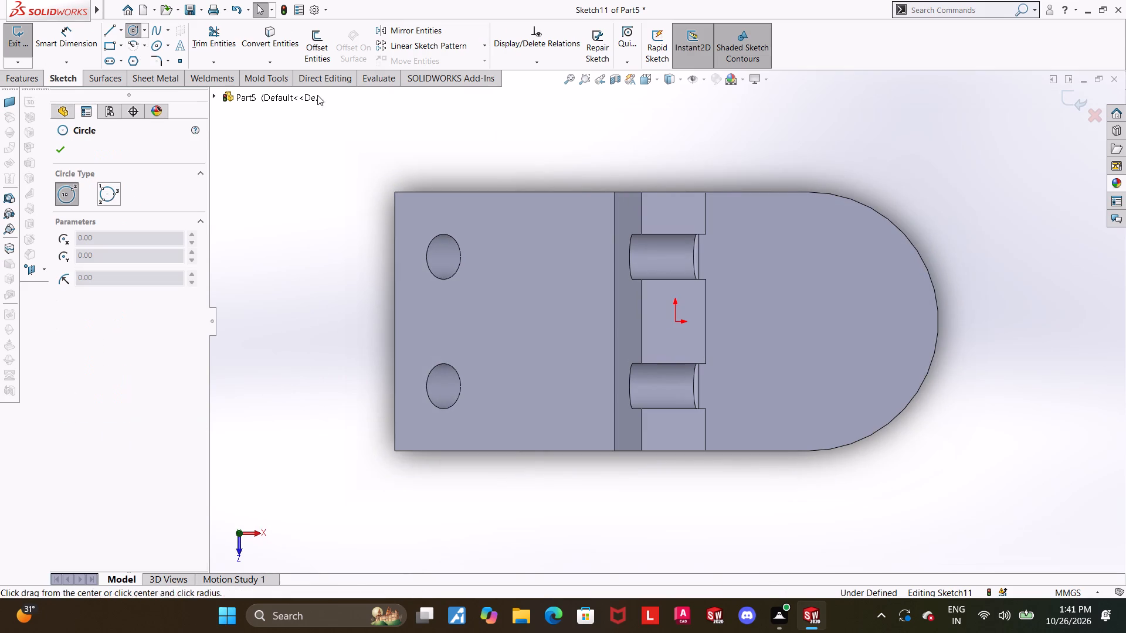
scroll(824, 247, down, 2)
click(810, 361)
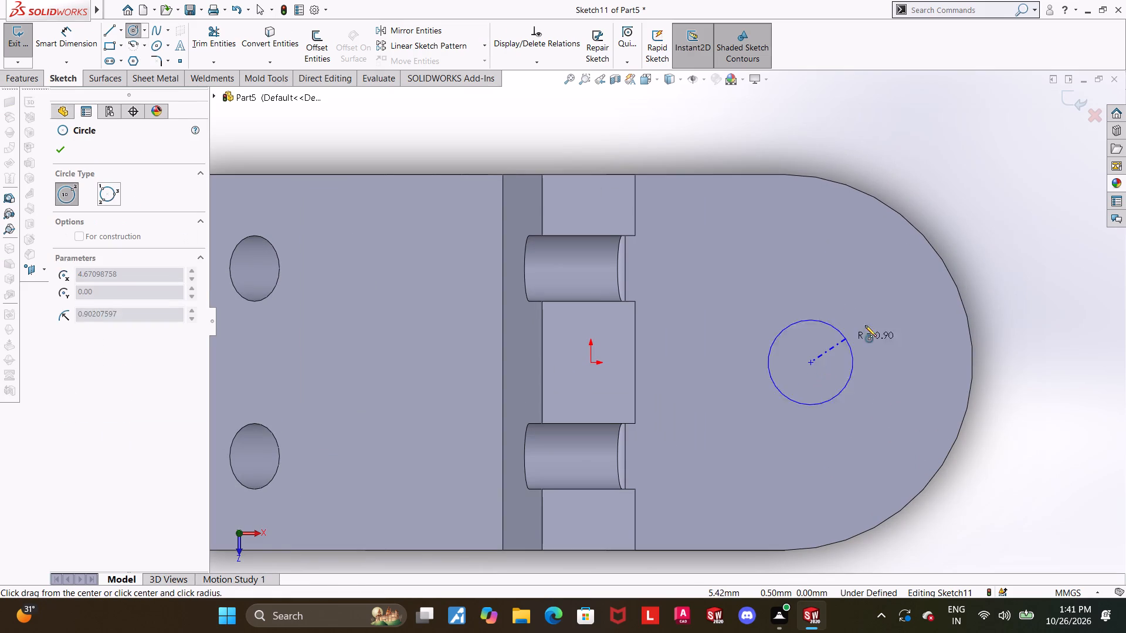
click(870, 321)
key(Escape)
Dimension the circle's diameter as 3.2 mm.
click(69, 43)
scroll(586, 197, up, 3)
scroll(877, 304, down, 1)
click(736, 309)
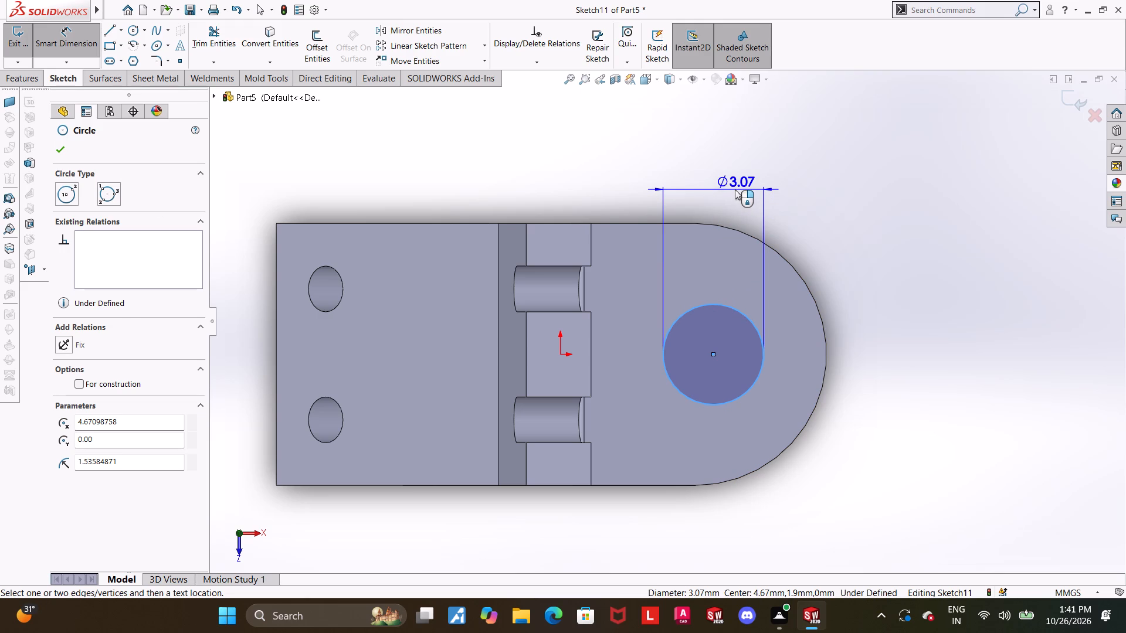
click(735, 189)
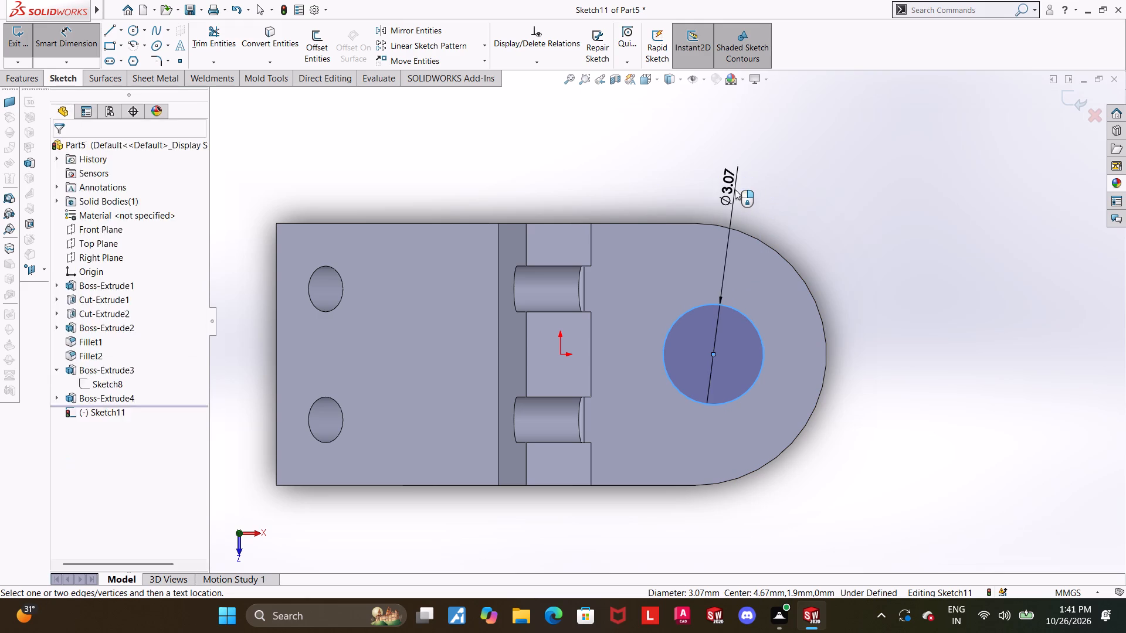
text(3.2)
key(Return)
key(Escape)
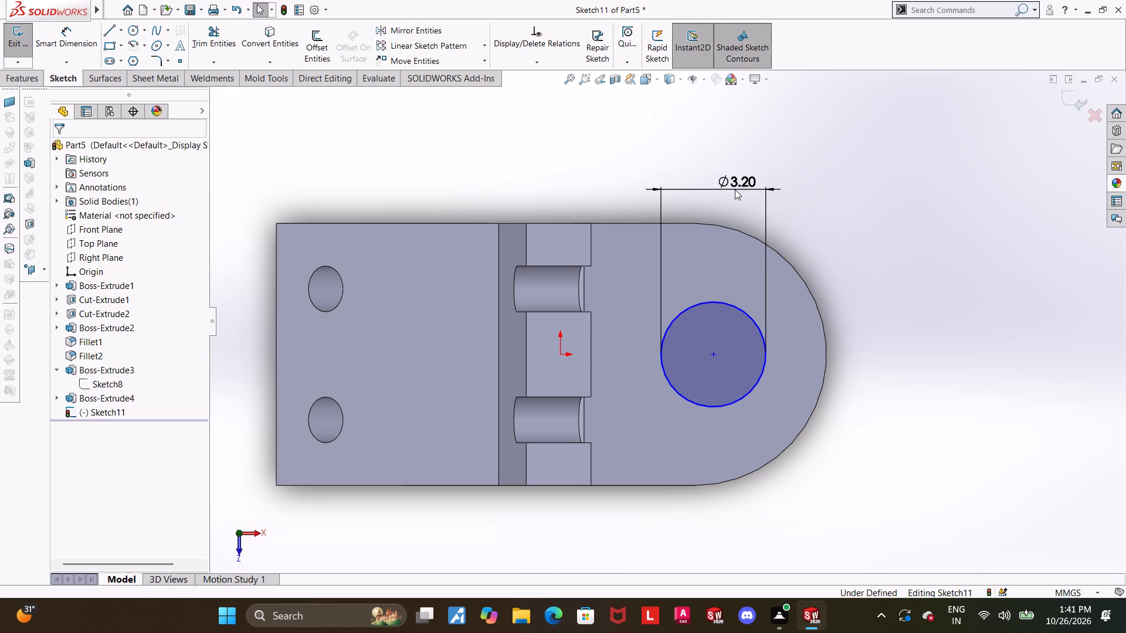
click(997, 239)
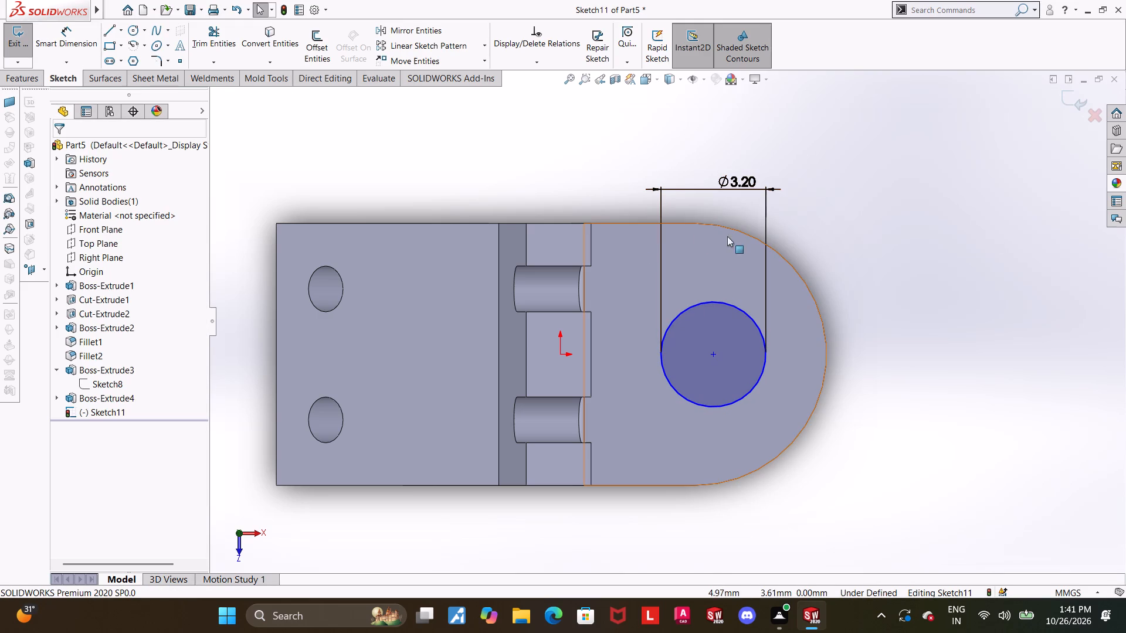
Make the circle concentric with the rounded outer edge of the upper prong.
click(754, 237)
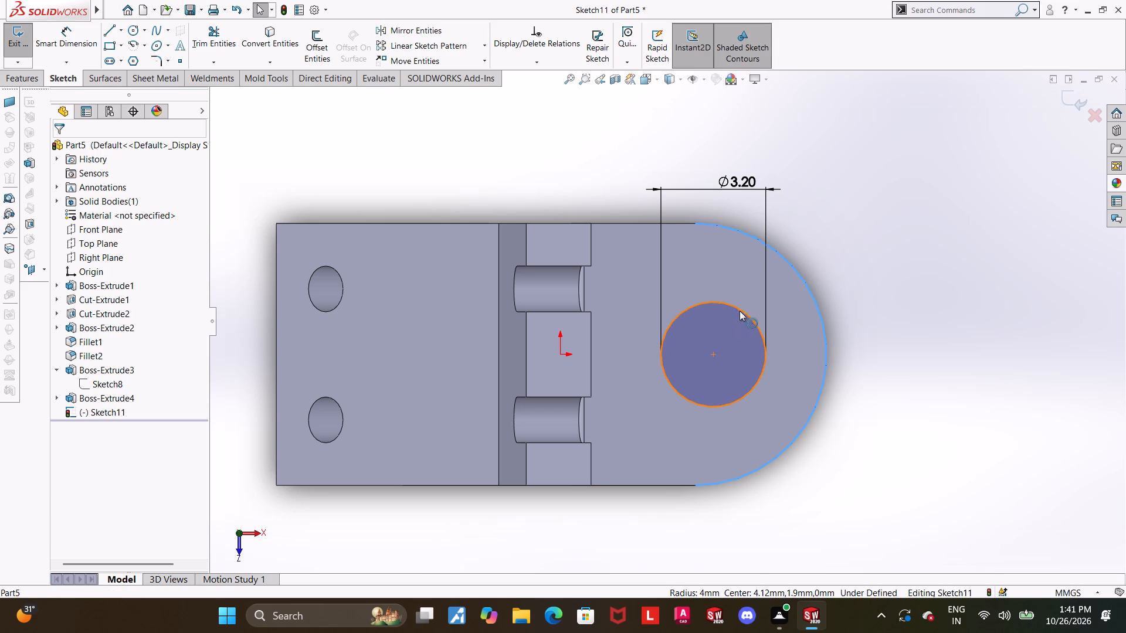
ctrl+click(741, 309)
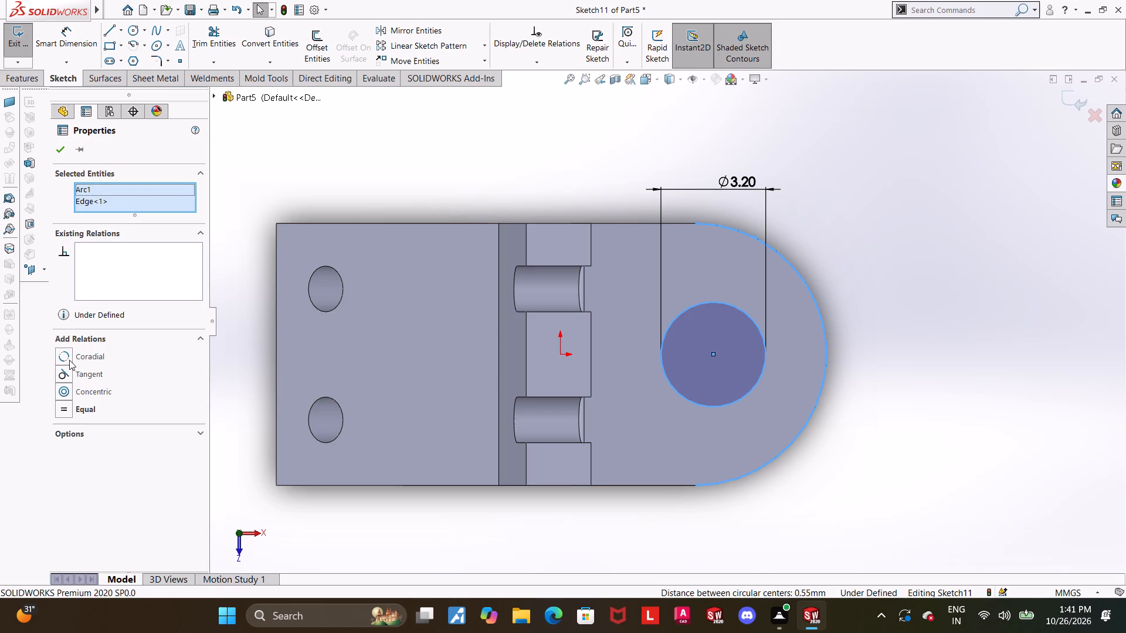
click(68, 388)
click(64, 155)
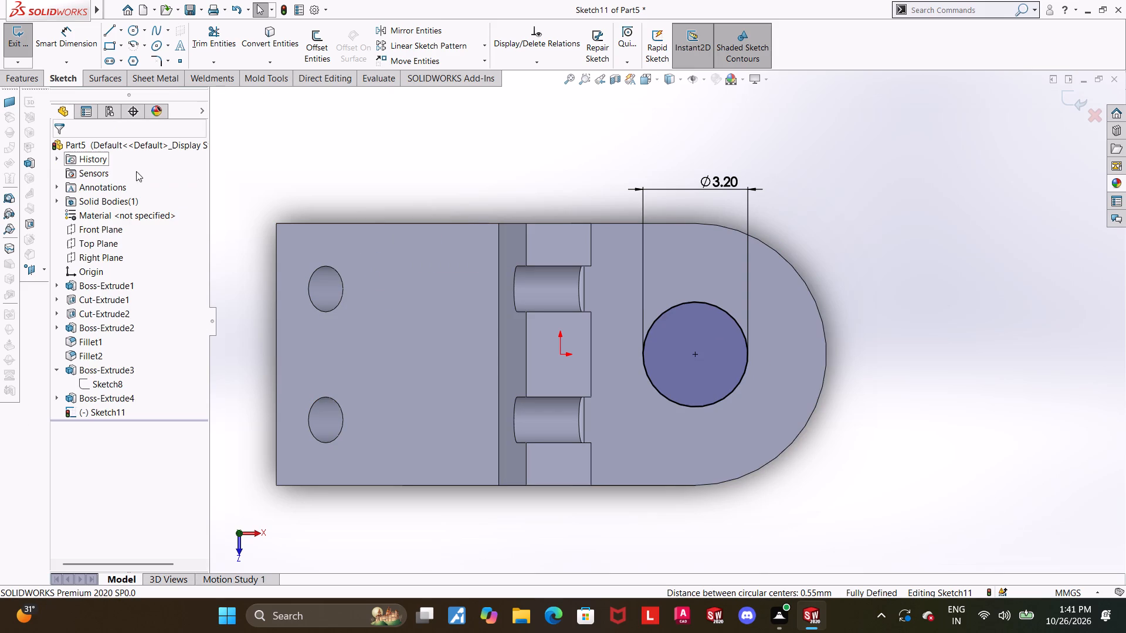
Finish the sketch and cut-extrude the 3.2 mm circle through both prongs with the Through All end condition.
scroll(877, 392, up, 1)
middle_drag(872, 396, 870, 293)
middle_drag(850, 310, 833, 285)
scroll(823, 265, up, 1)
scroll(823, 270, down, 1)
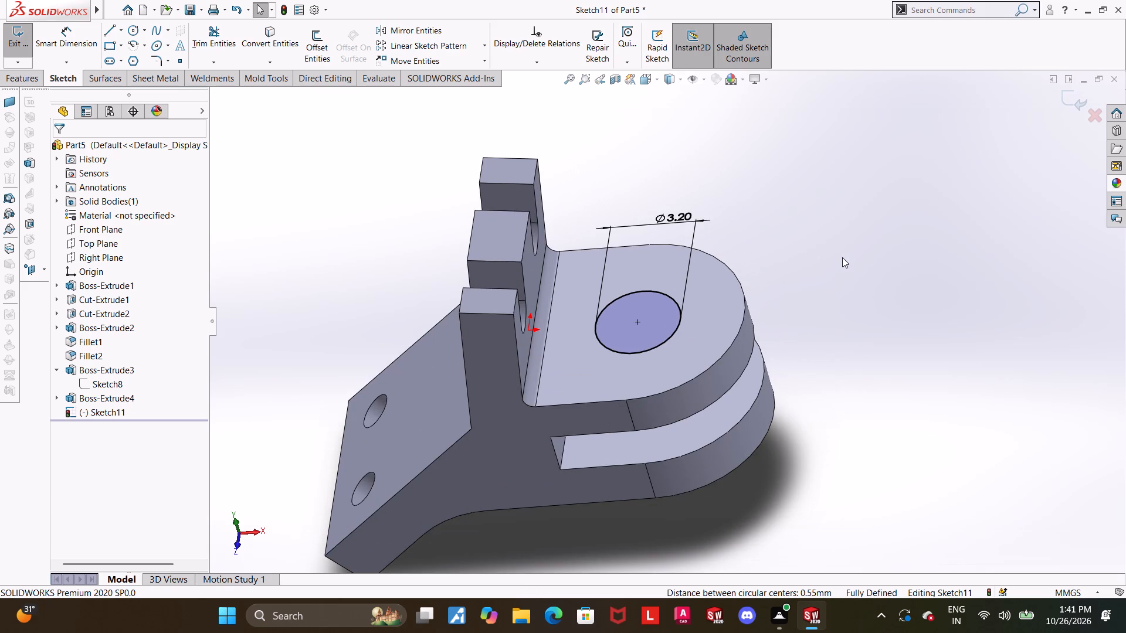
middle_drag(876, 254, 844, 244)
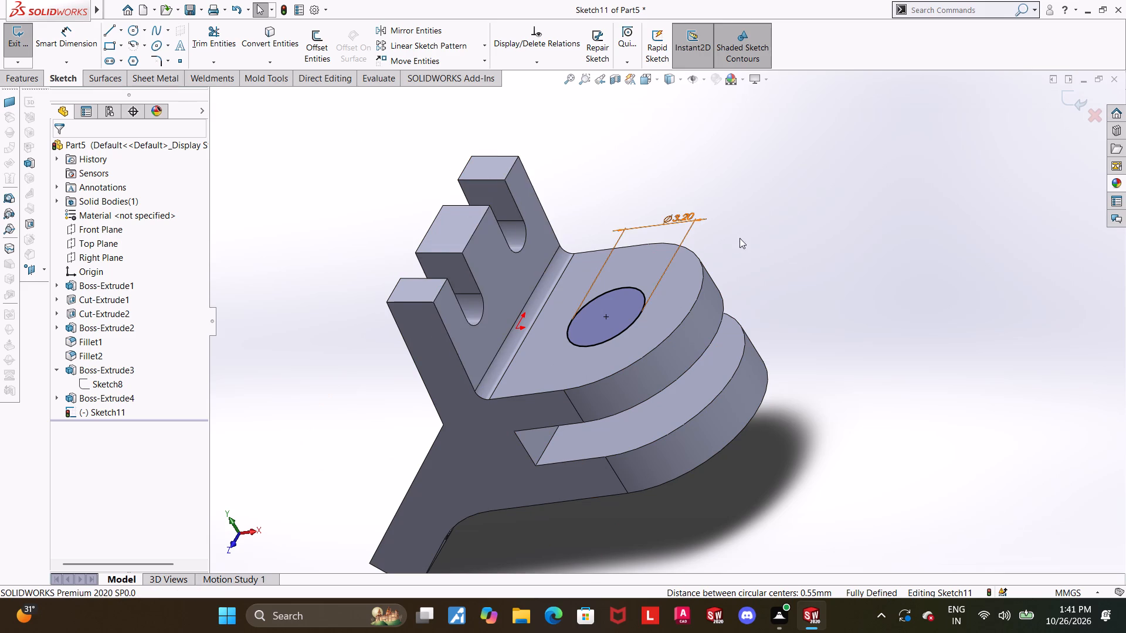
scroll(883, 260, up, 2)
scroll(720, 331, down, 1)
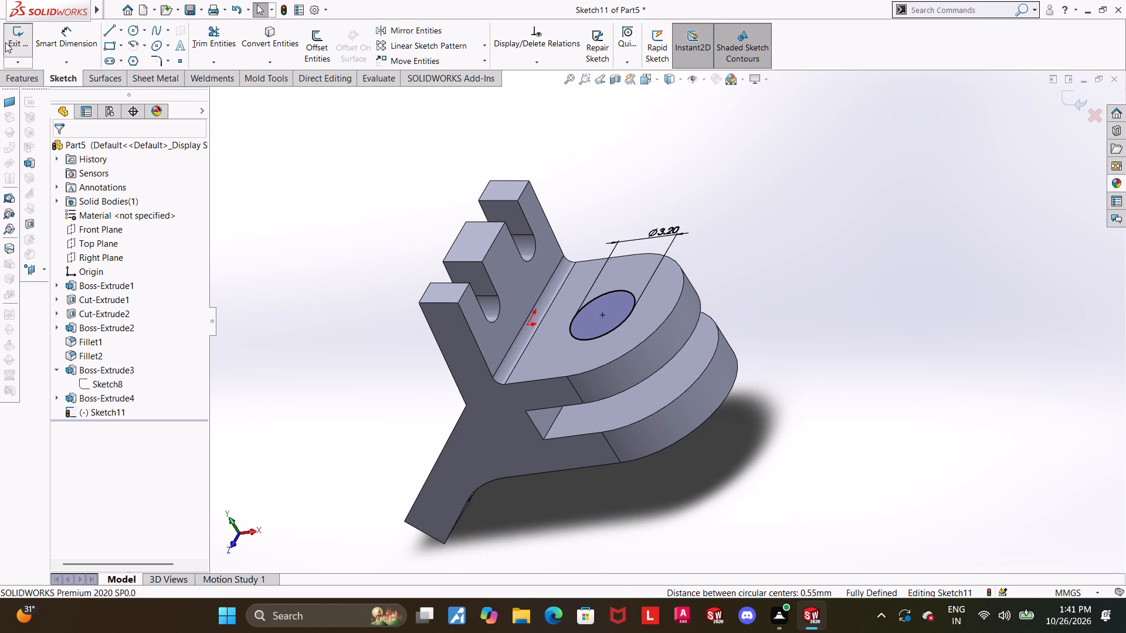
click(5, 42)
click(221, 43)
middle_drag(424, 287, 416, 277)
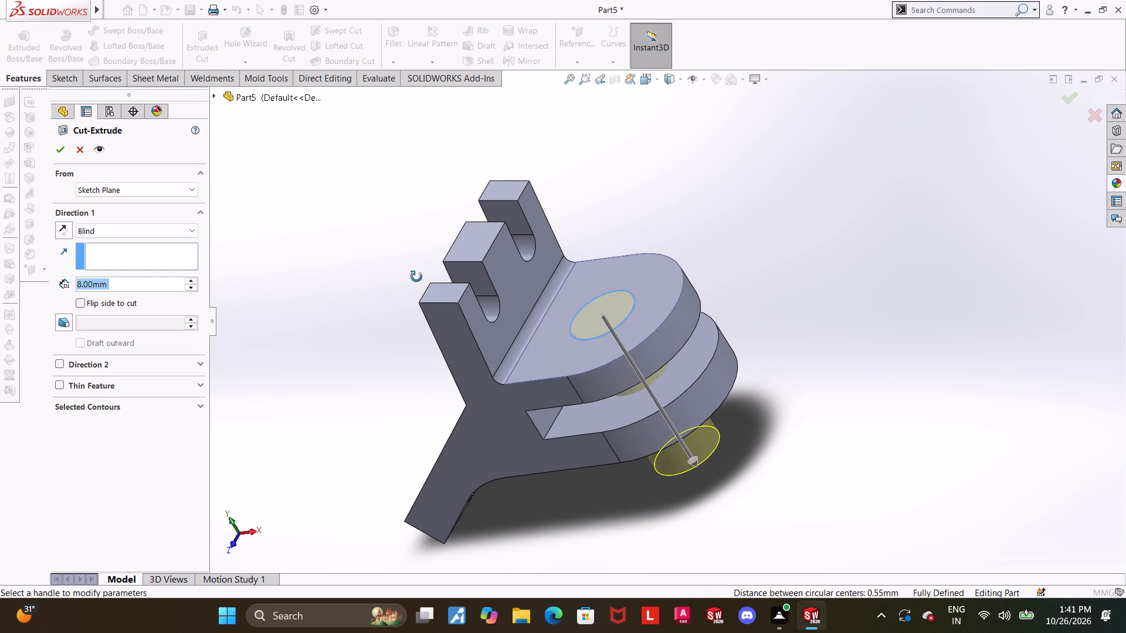
middle_drag(416, 277, 413, 269)
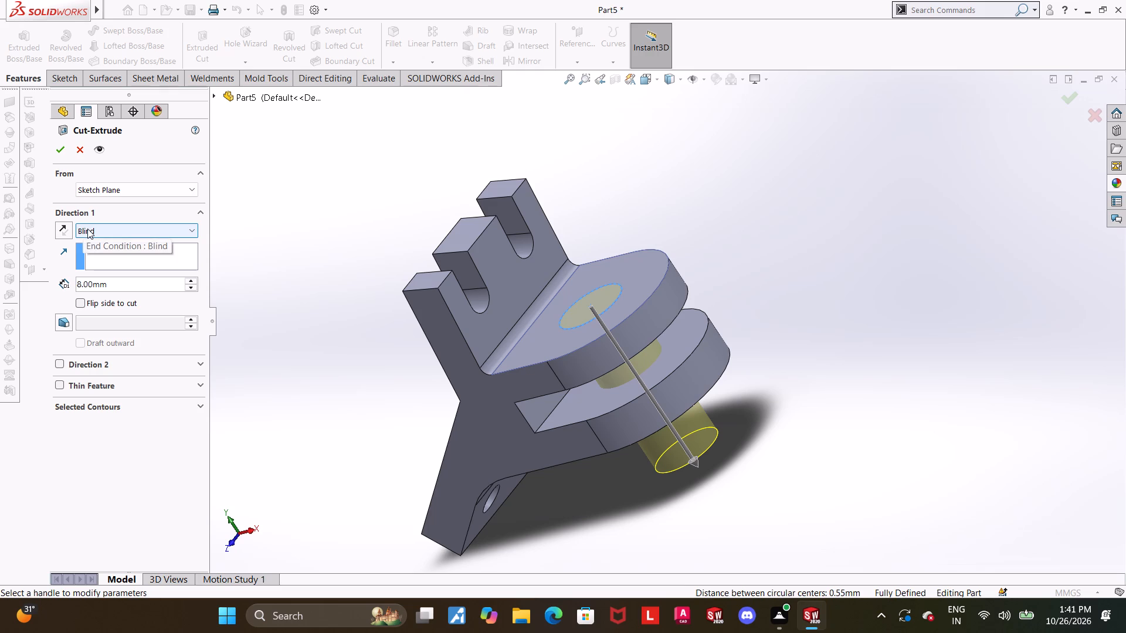
click(87, 229)
click(106, 271)
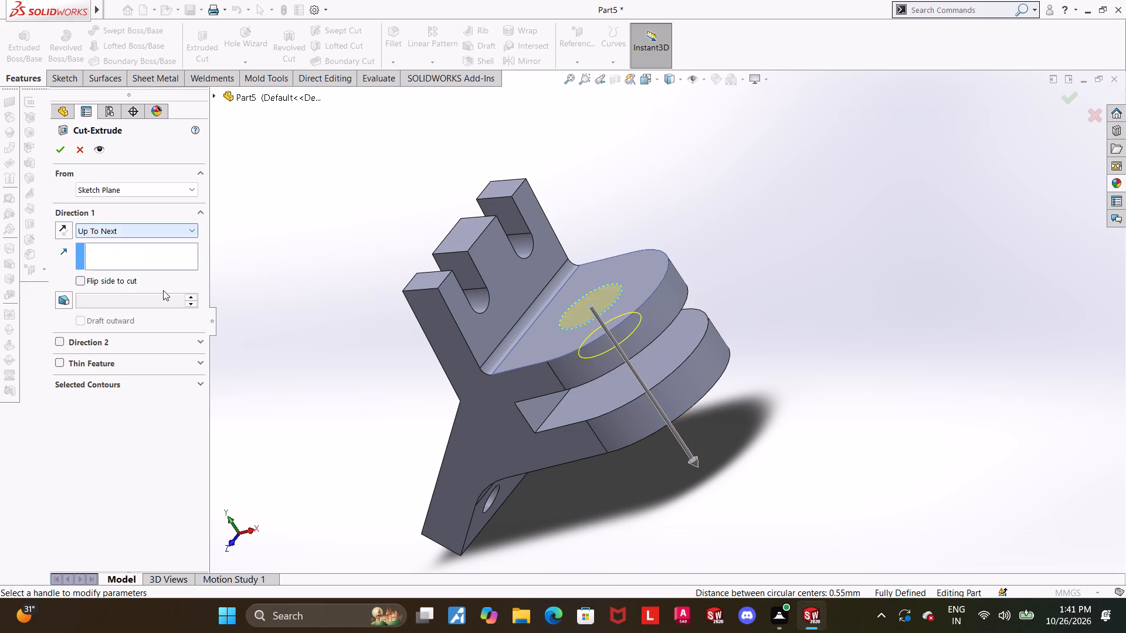
middle_drag(240, 307, 199, 234)
click(96, 236)
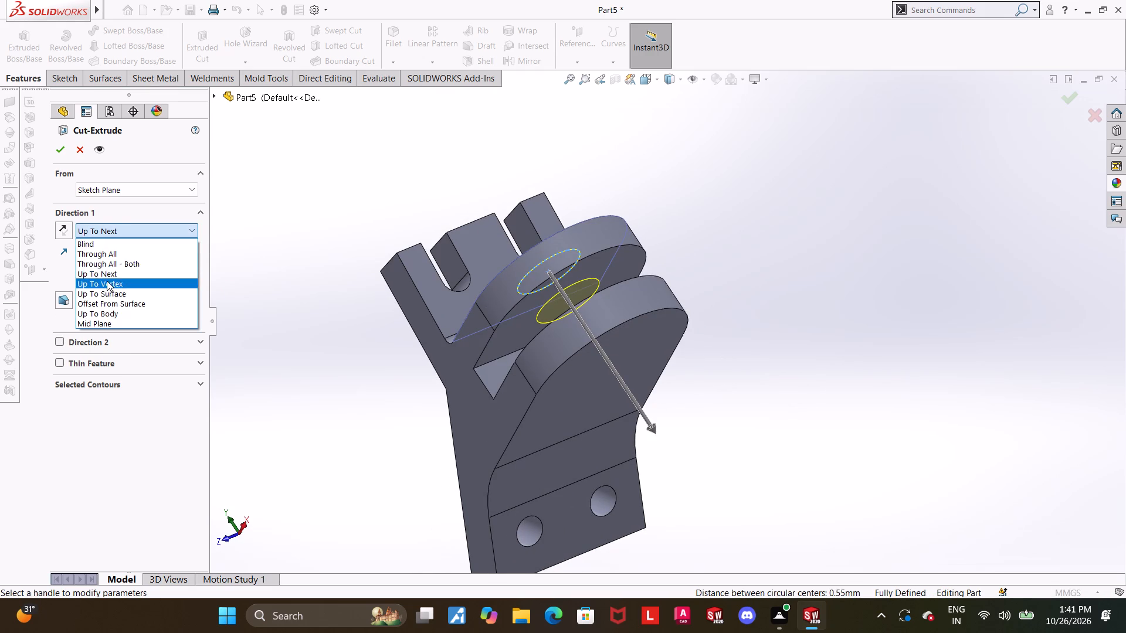
click(106, 257)
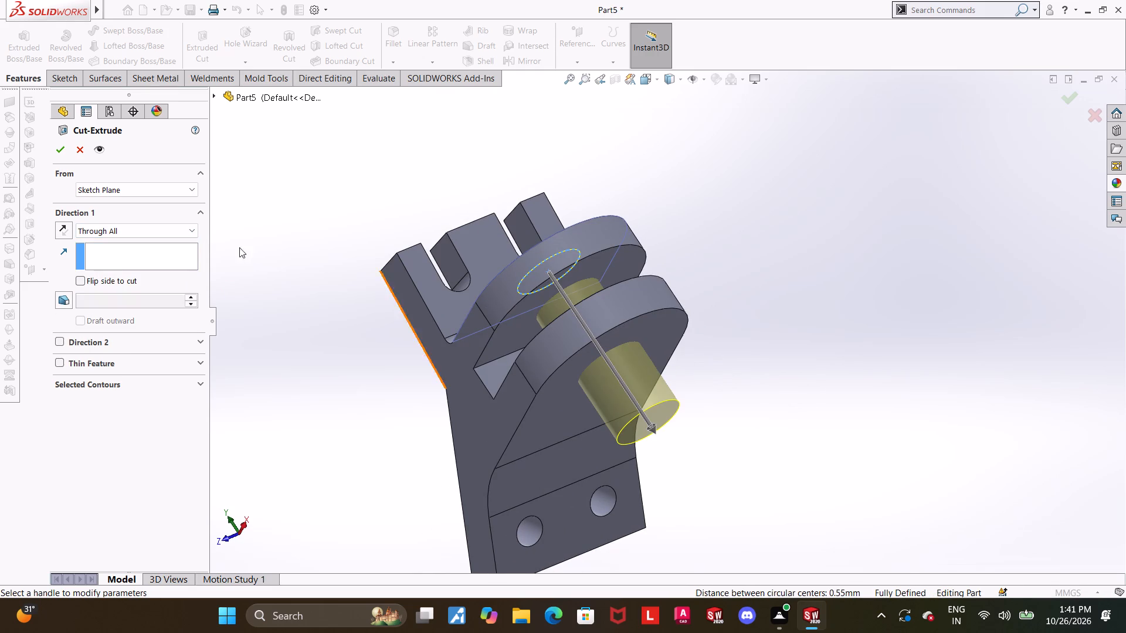
click(53, 149)
click(795, 308)
Examine the part with its pin hole from several angles, including the isometric view.
middle_drag(784, 310, 803, 350)
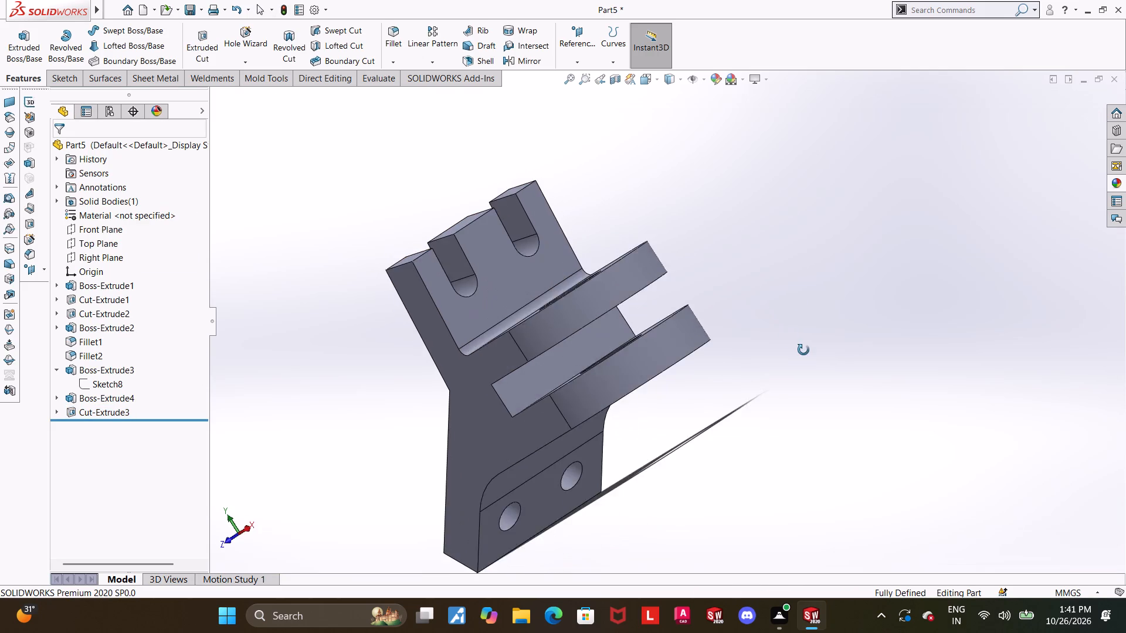
middle_drag(803, 350, 831, 348)
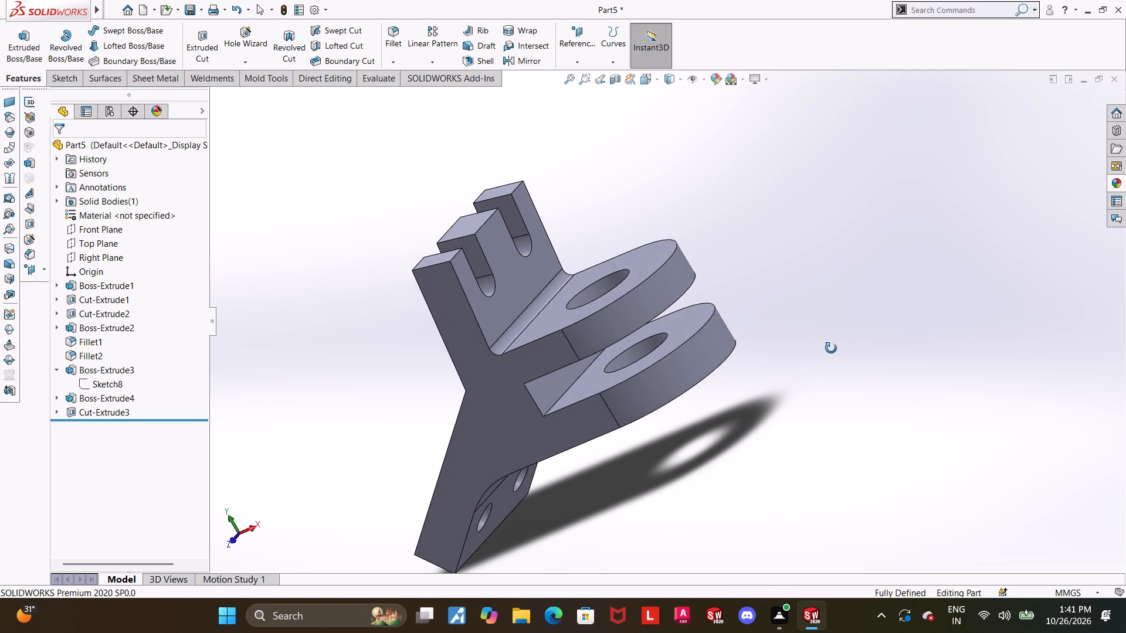
middle_drag(831, 348, 826, 351)
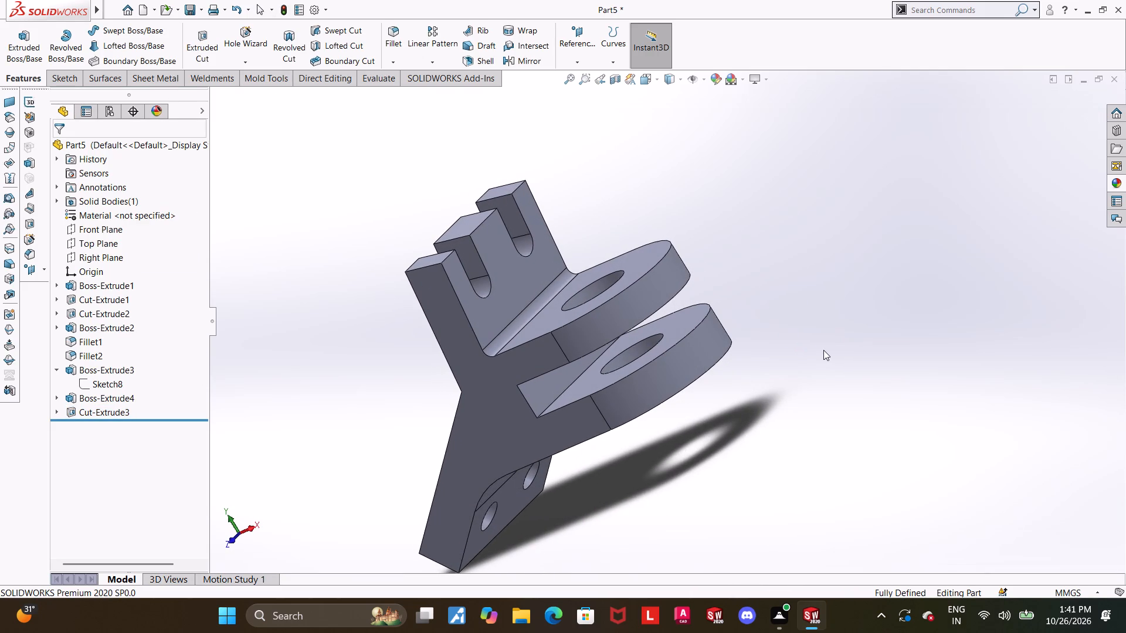
middle_drag(825, 351, 832, 358)
key(ctrl+7)
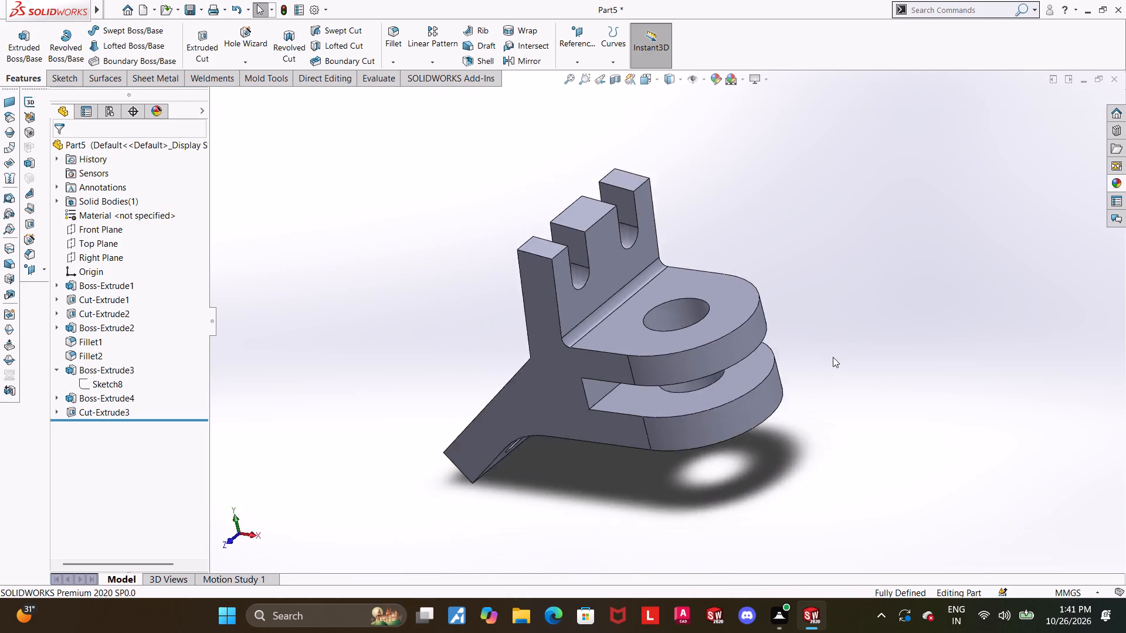
scroll(813, 333, down, 1)
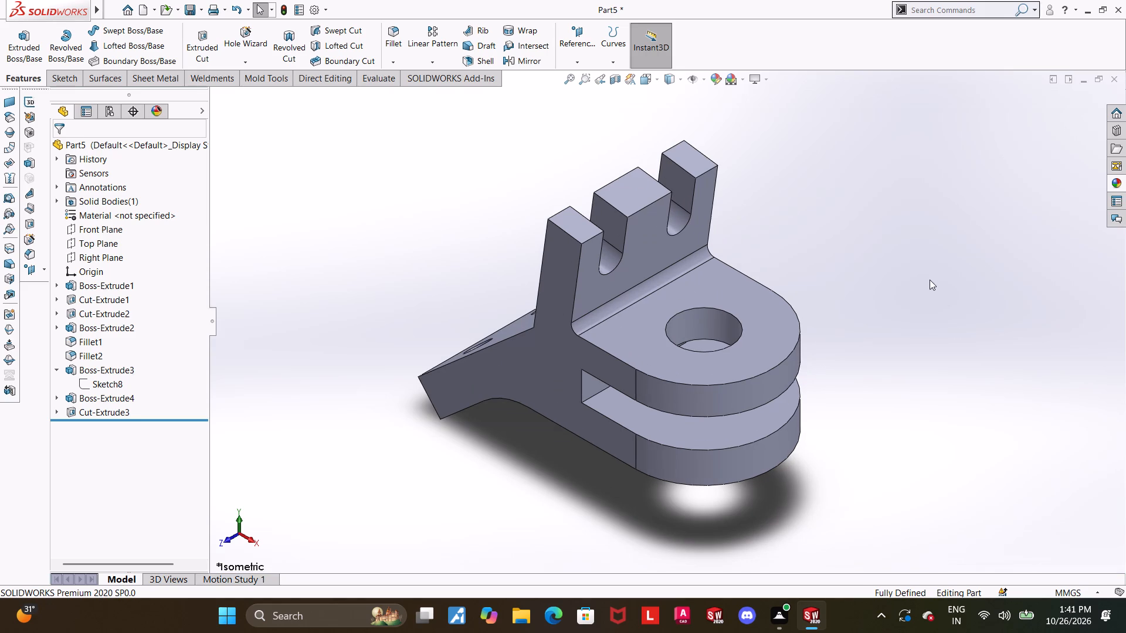
middle_drag(859, 312, 900, 269)
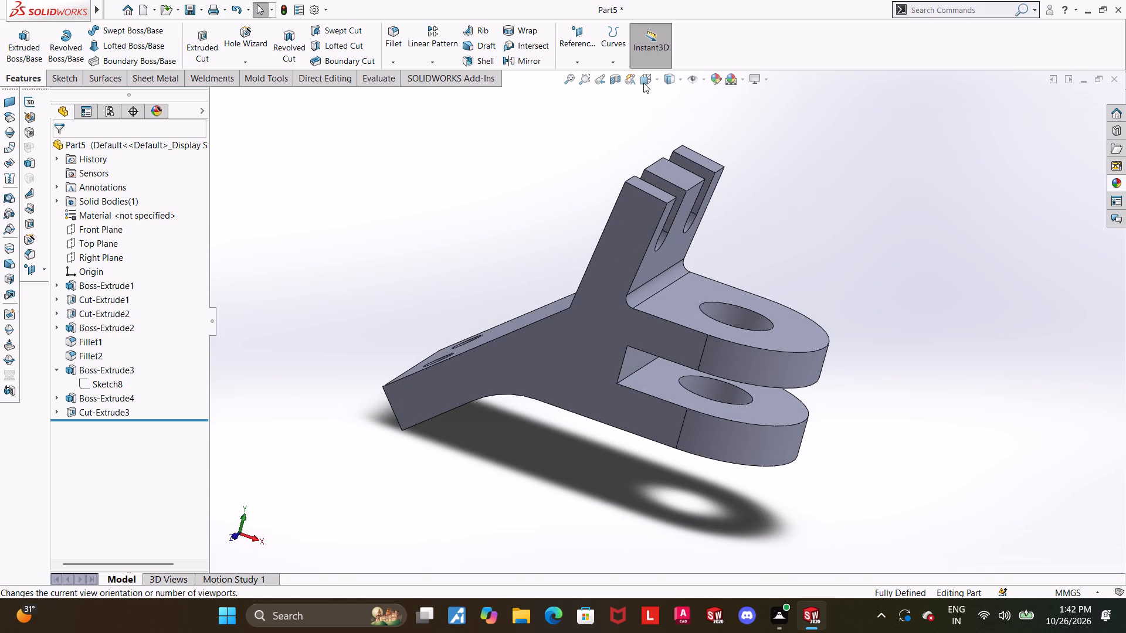
Show the part in the Front view with the Hidden Lines Visible display style.
click(643, 82)
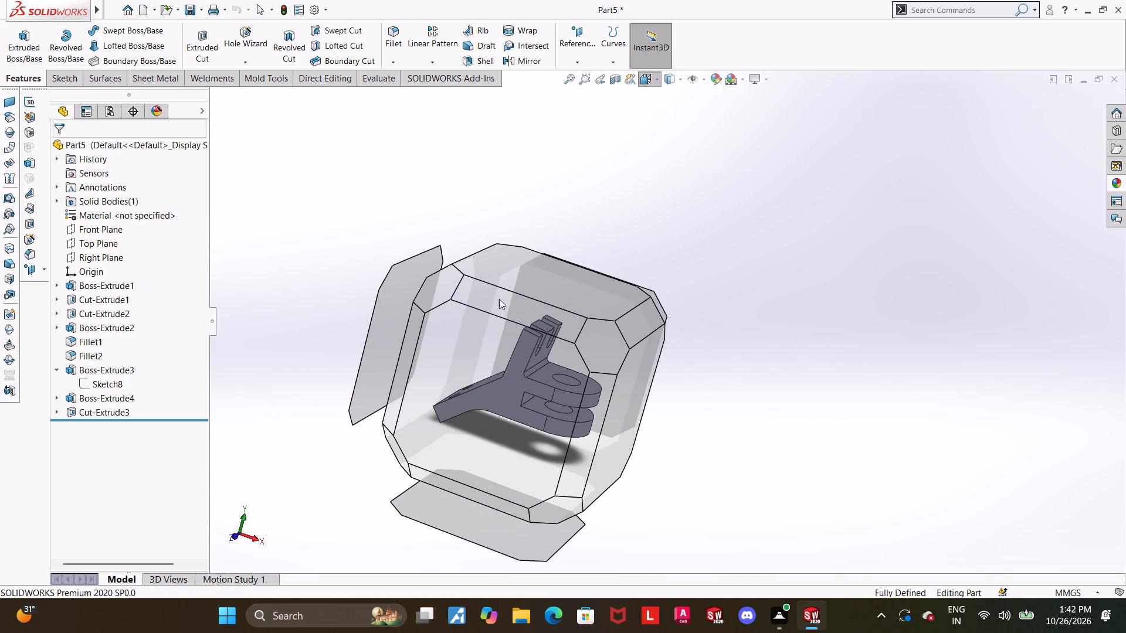
click(481, 419)
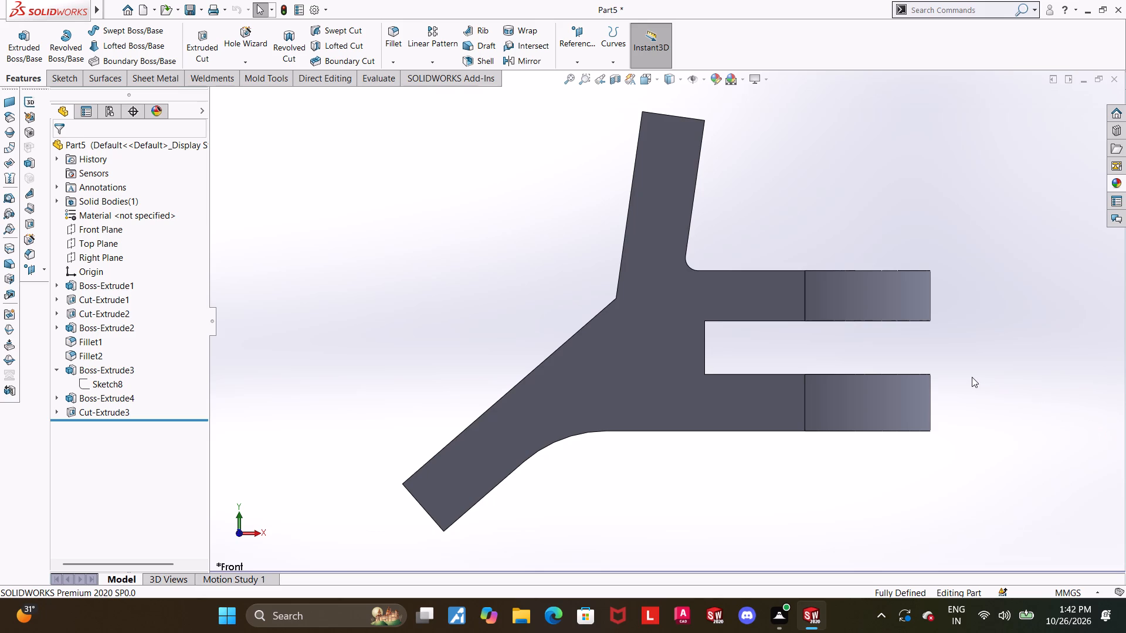
scroll(862, 340, up, 1)
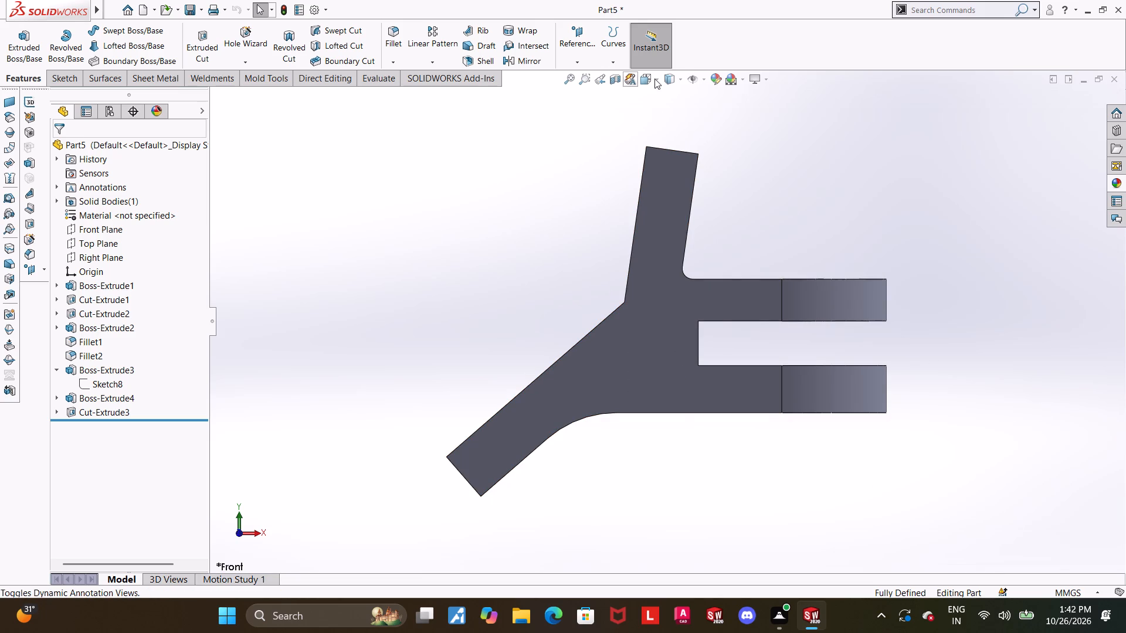
click(673, 79)
click(675, 142)
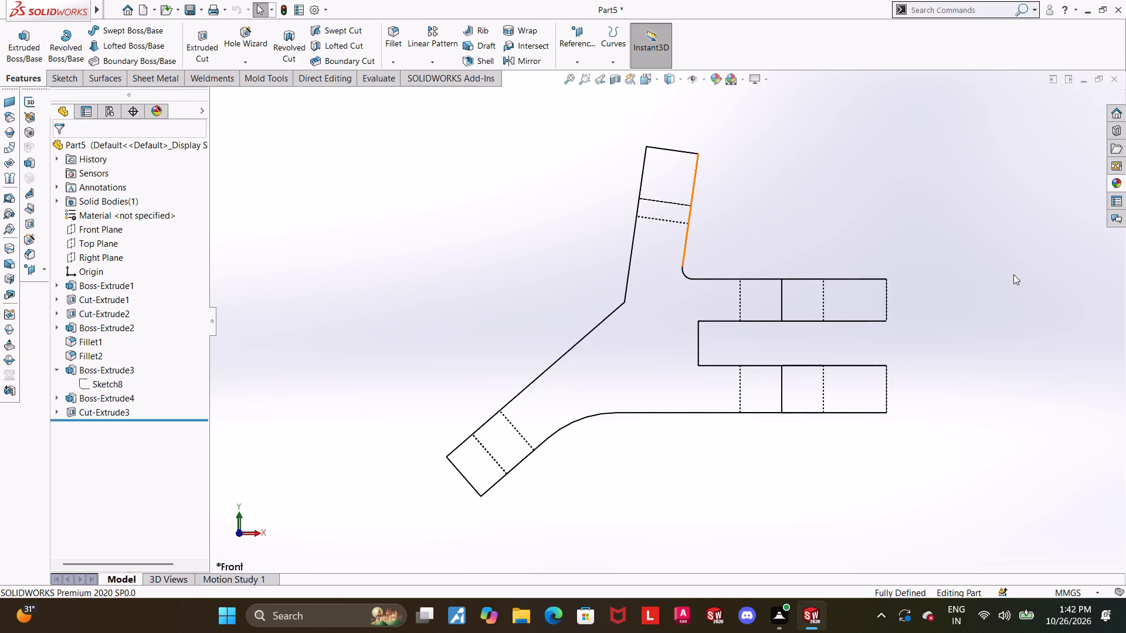
Examine the part's hidden edges, slots and holes from several angles, ending with a view straight down from above.
scroll(932, 298, down, 1)
middle_drag(841, 305, 856, 328)
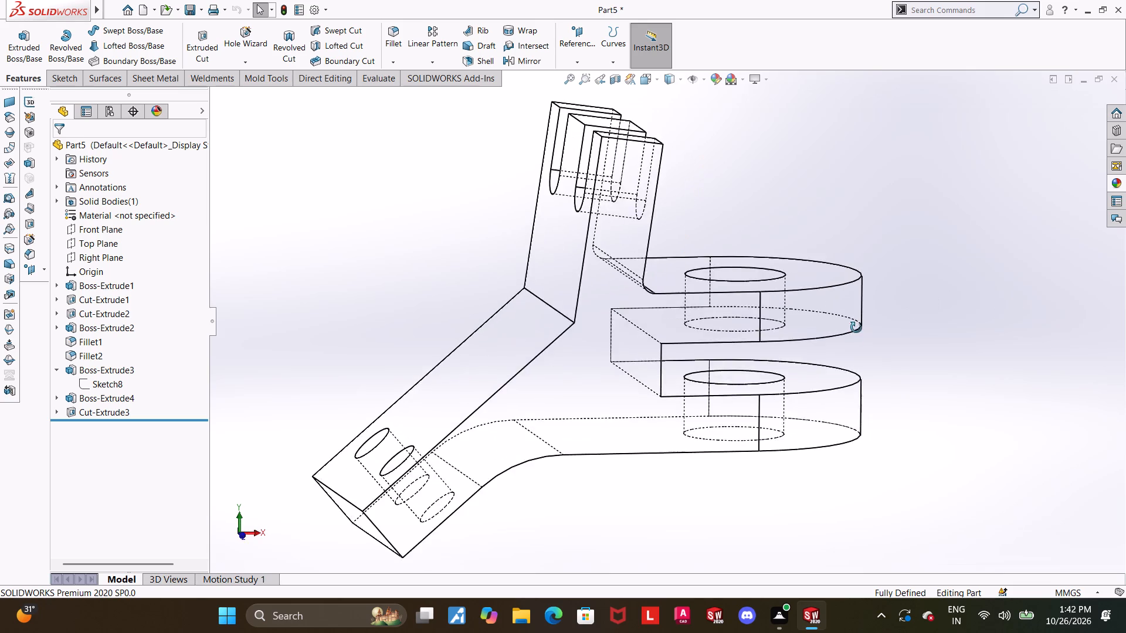
middle_drag(856, 328, 921, 375)
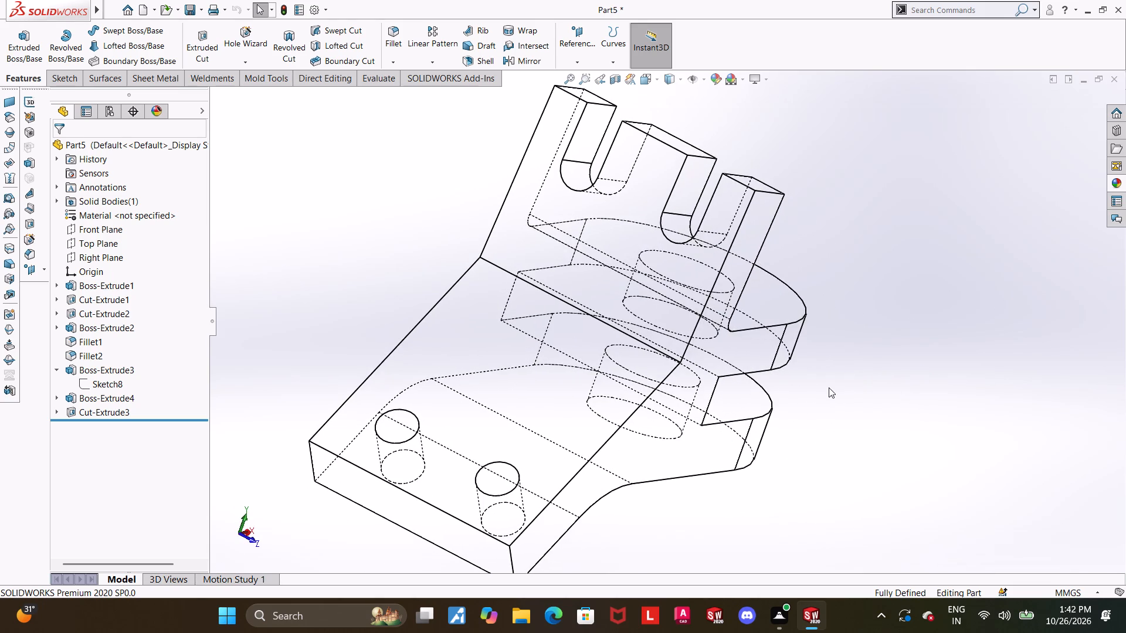
middle_drag(776, 326, 713, 381)
scroll(716, 382, up, 2)
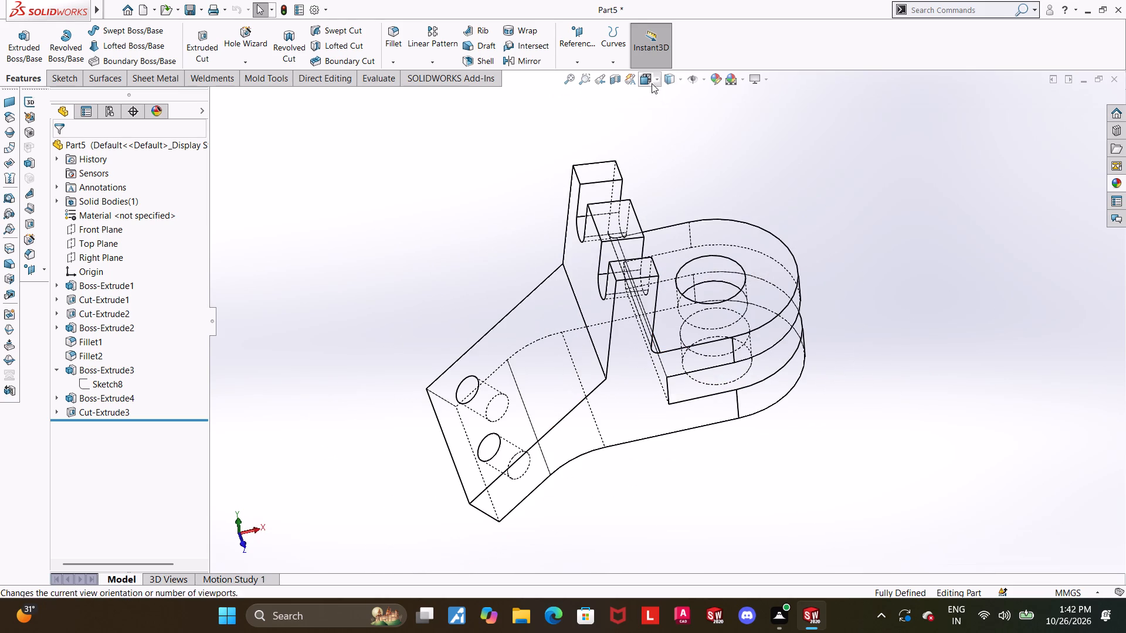
click(652, 83)
click(449, 295)
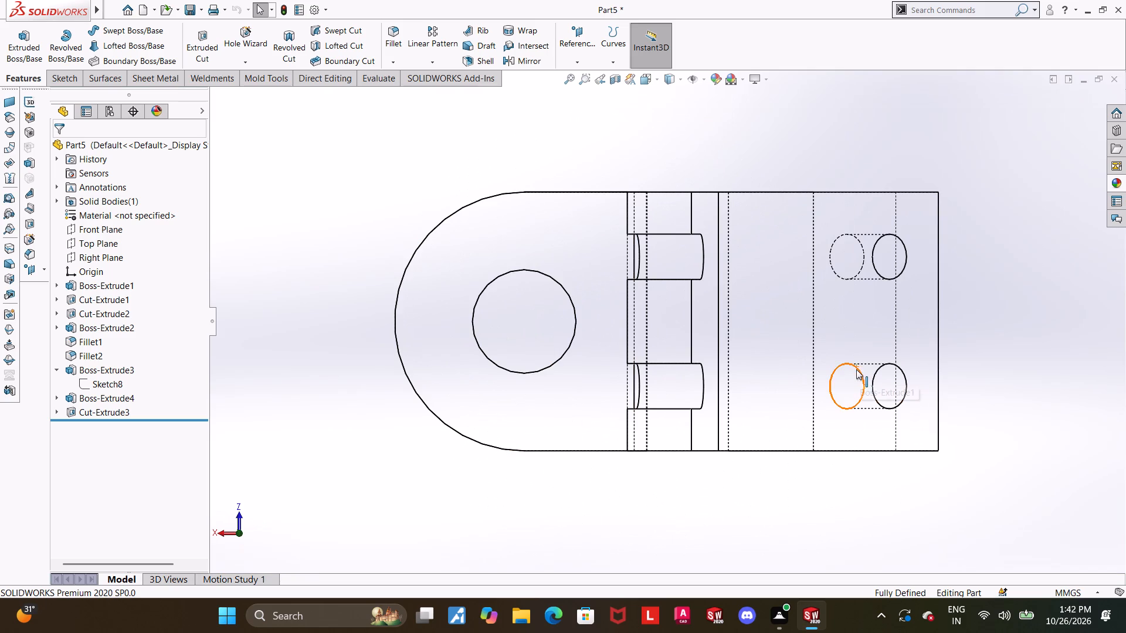
Change the part's display style to Hidden Lines Removed.
click(683, 80)
click(670, 126)
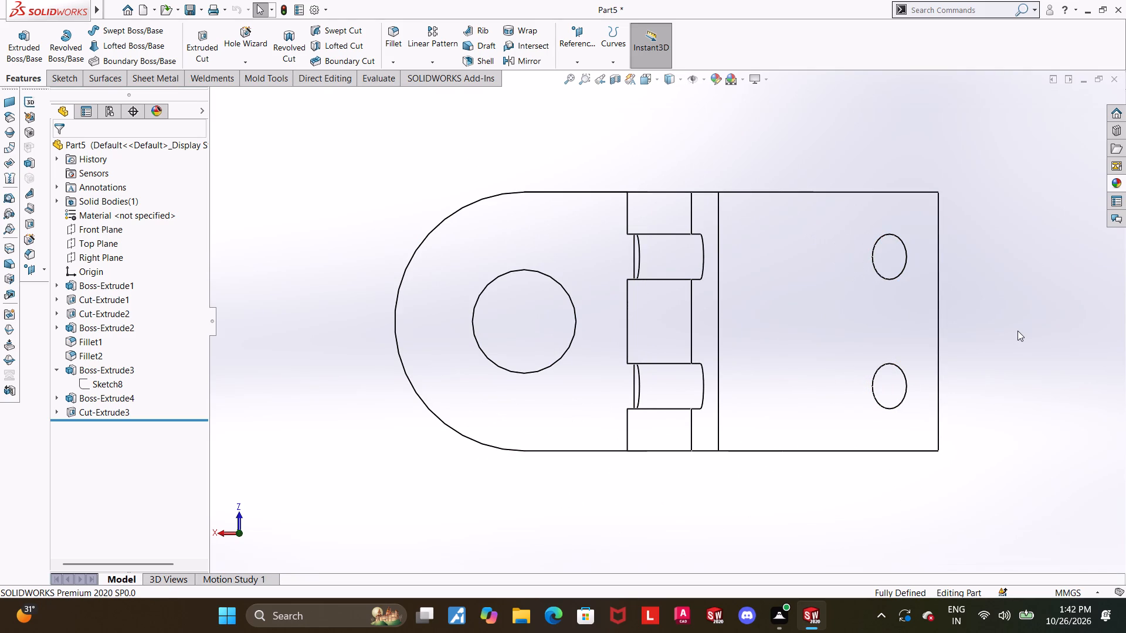
Examine the slotted arm, the drilled arm and the fork from several angles, returning to the view from above.
middle_drag(949, 355, 941, 340)
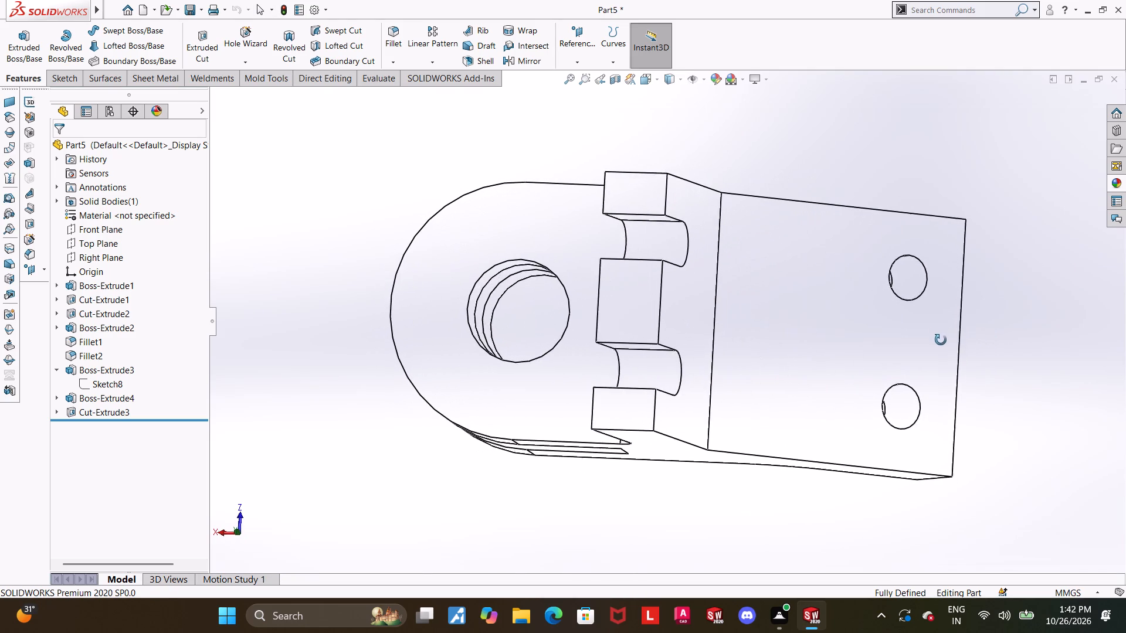
middle_drag(941, 340, 875, 318)
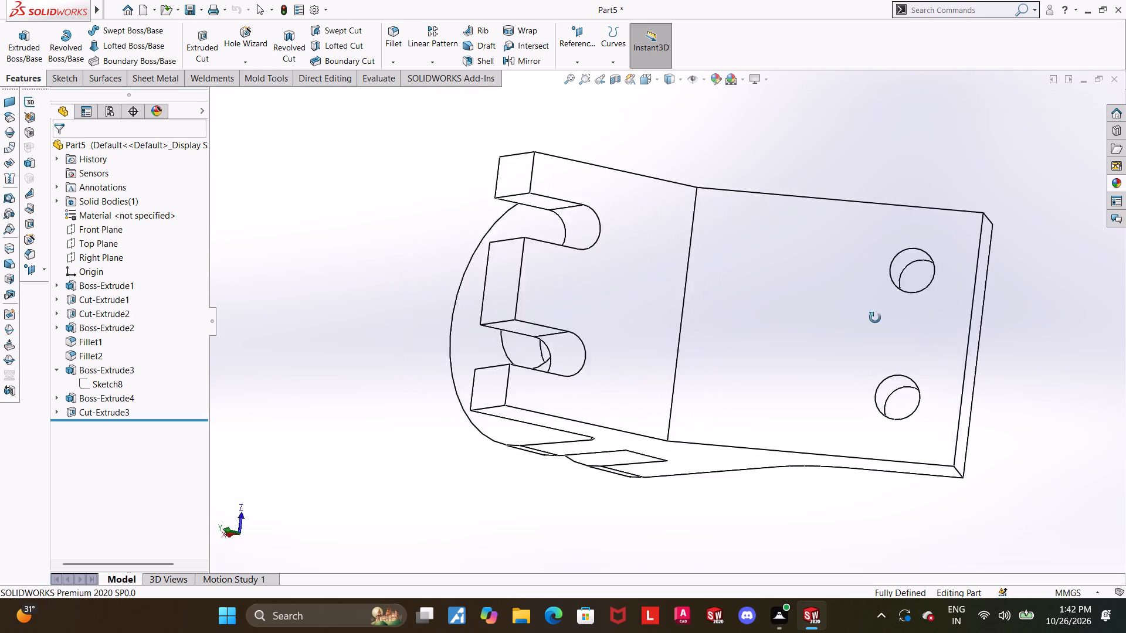
middle_drag(875, 318, 731, 457)
middle_drag(795, 181, 795, 333)
middle_drag(796, 137, 808, 200)
scroll(778, 156, up, 3)
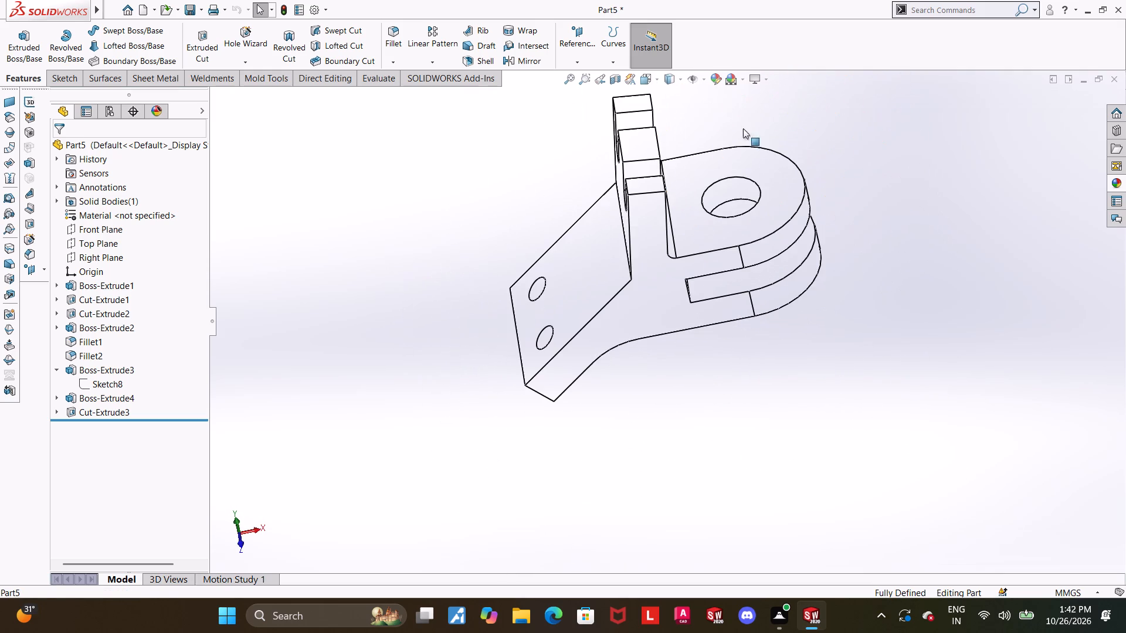
click(650, 81)
click(467, 292)
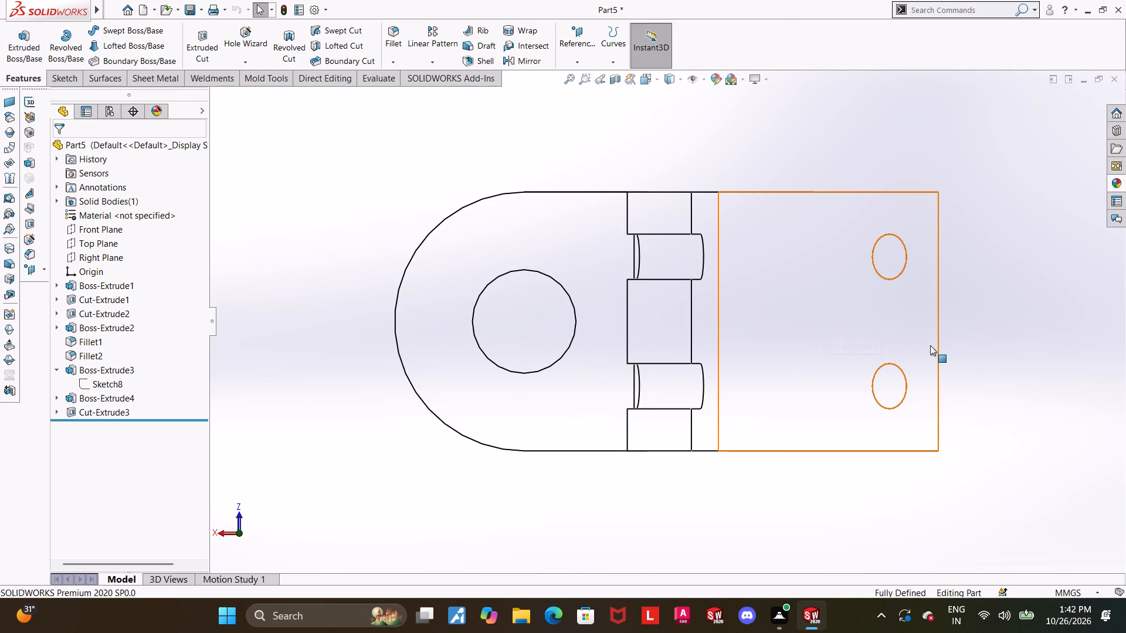
Examine the part from below and from the sides, including the Top view, to check the fork and slots.
middle_drag(895, 188, 574, 385)
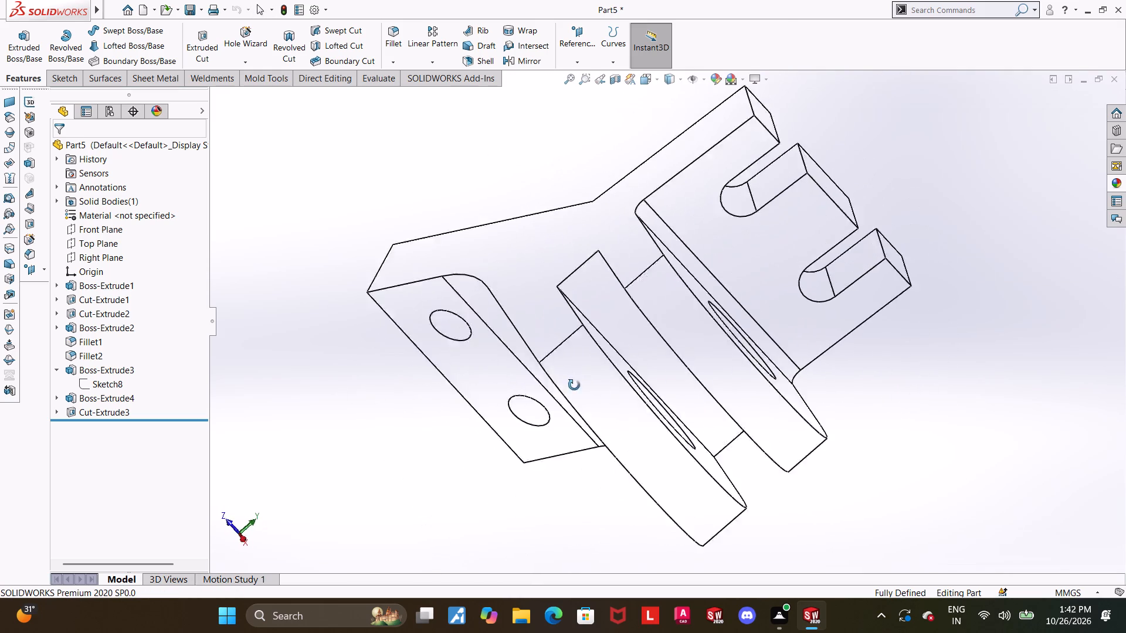
middle_drag(574, 385, 635, 438)
middle_drag(737, 194, 733, 426)
scroll(737, 86, up, 2)
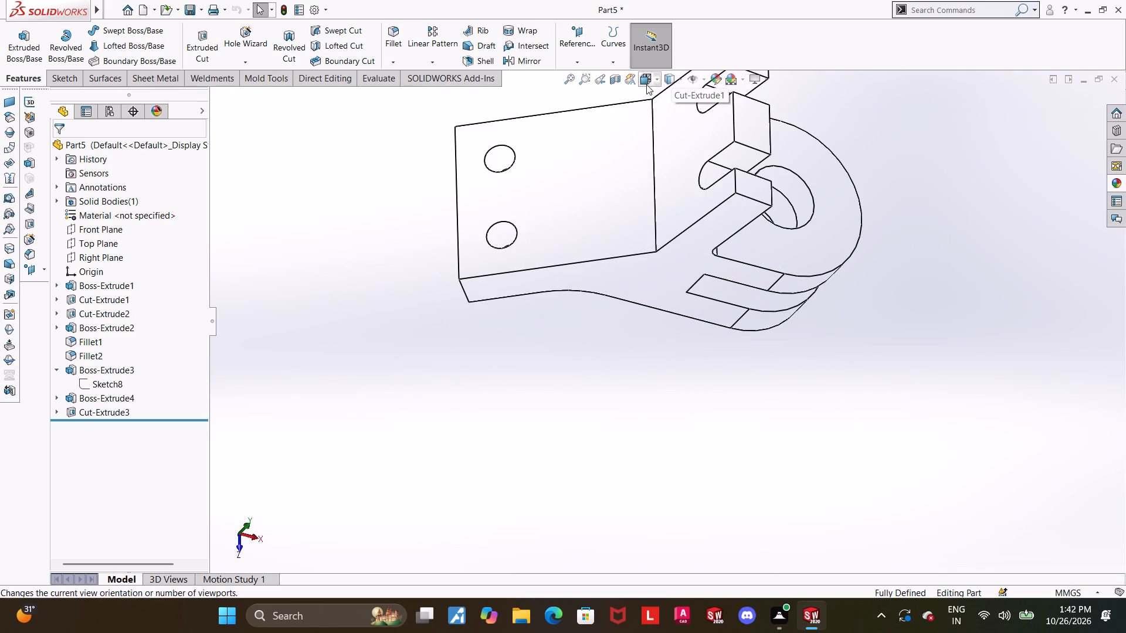
click(645, 84)
click(533, 325)
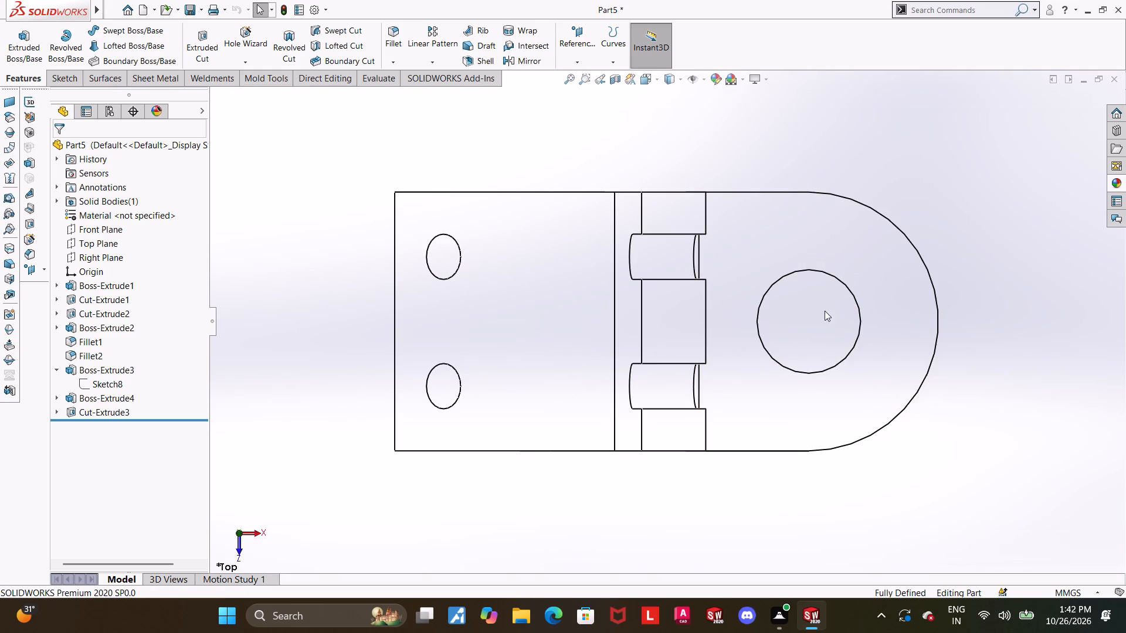
scroll(966, 378, up, 1)
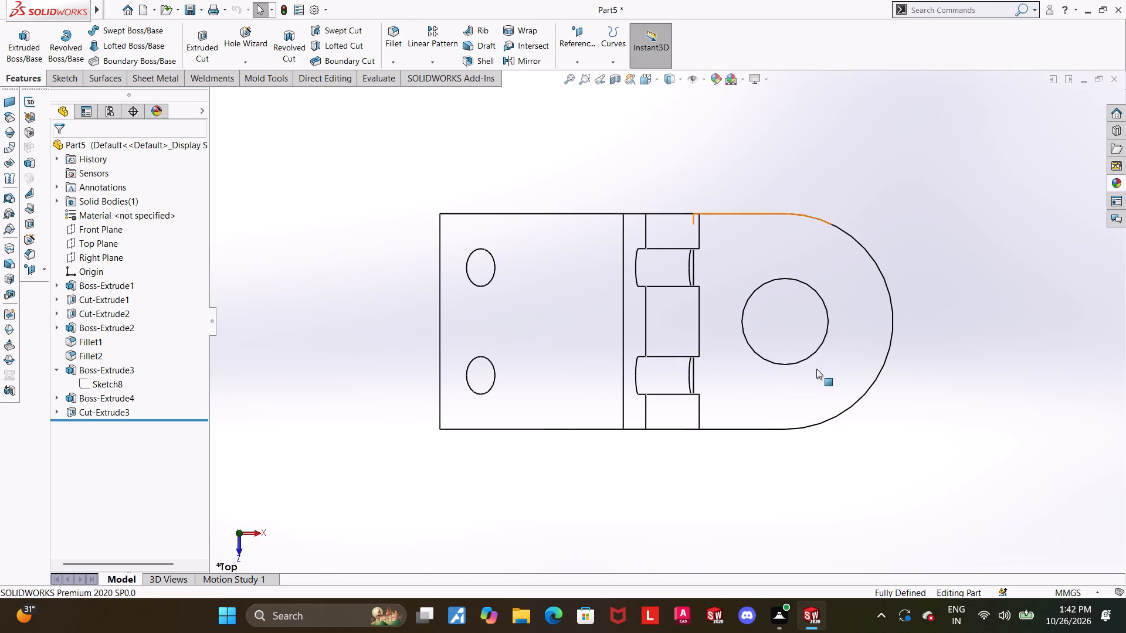
middle_drag(816, 367, 879, 203)
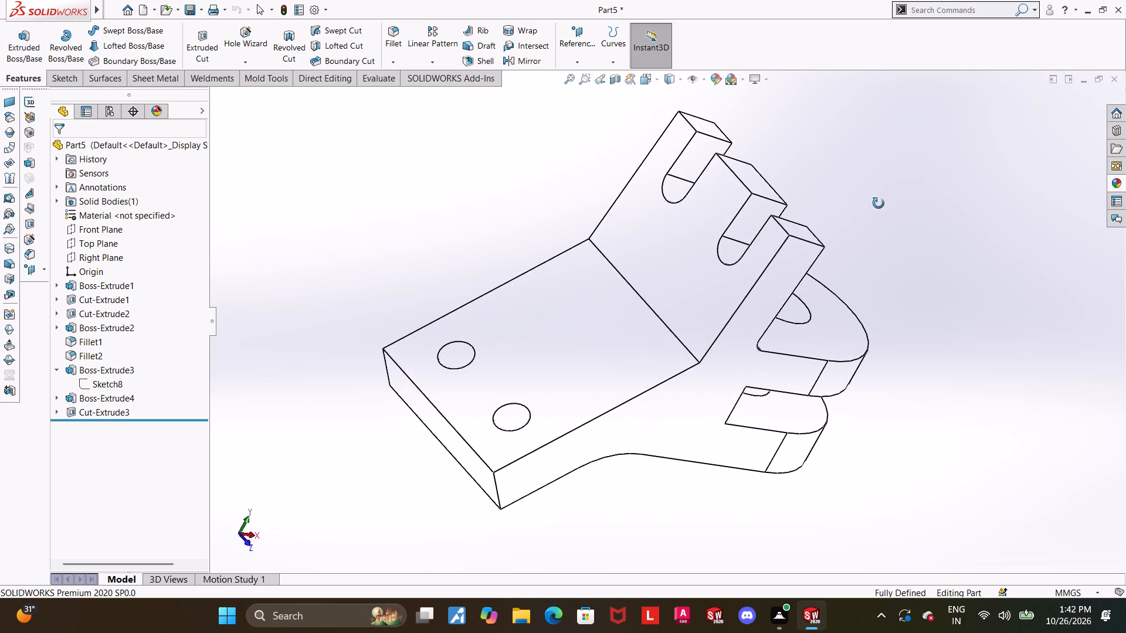
middle_drag(879, 203, 809, 218)
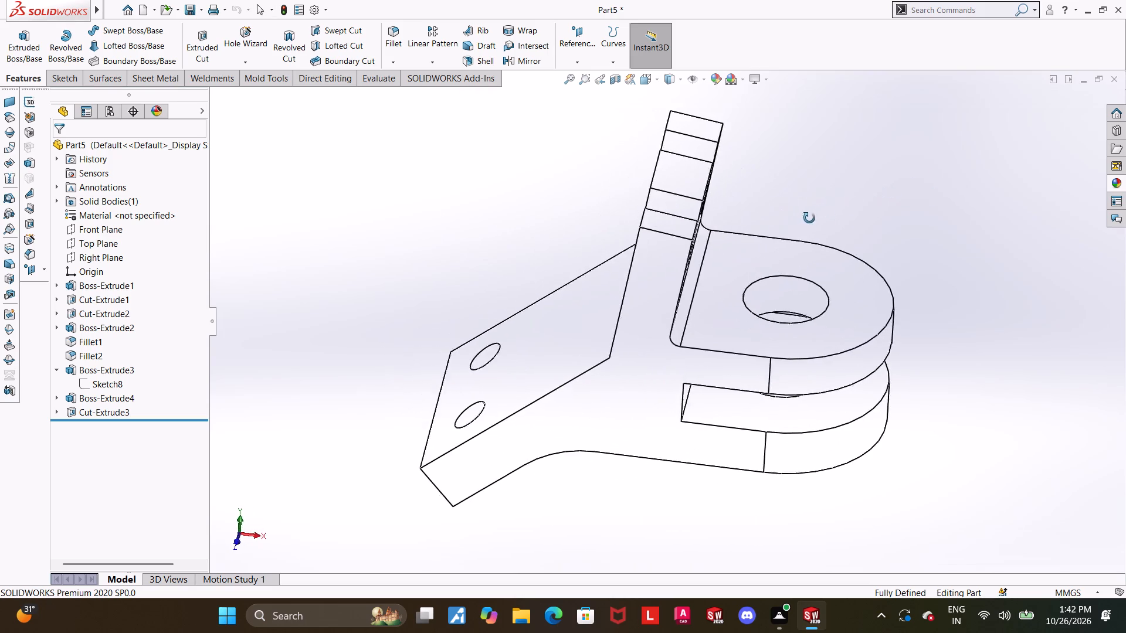
middle_drag(809, 218, 805, 209)
Show the part in the Front view and apply a section view through the fork's hole.
click(646, 86)
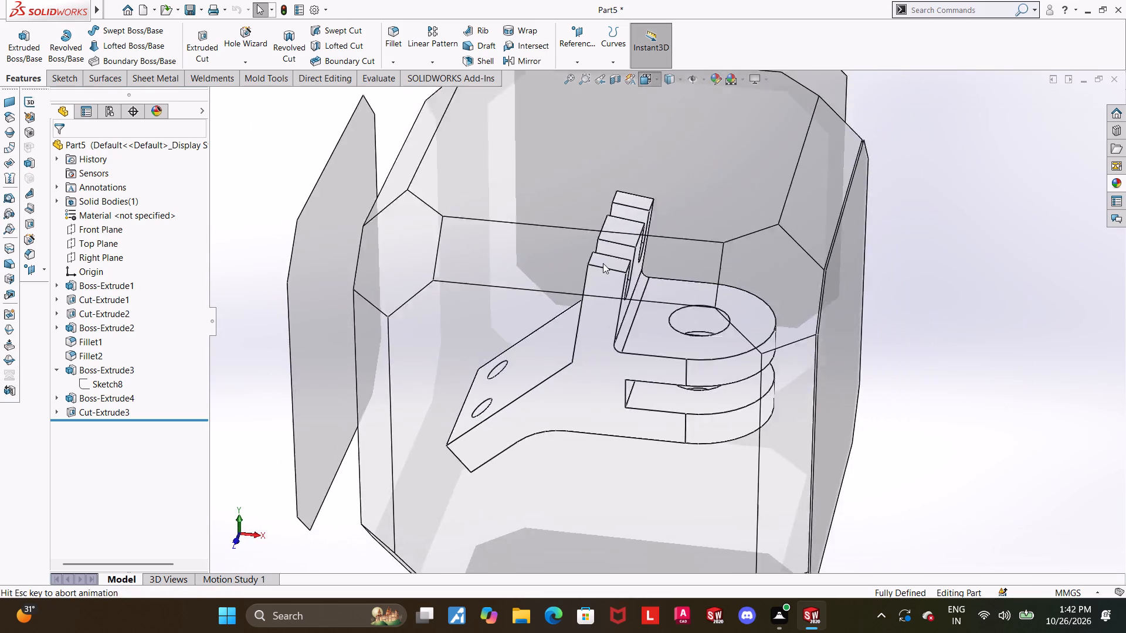
click(539, 403)
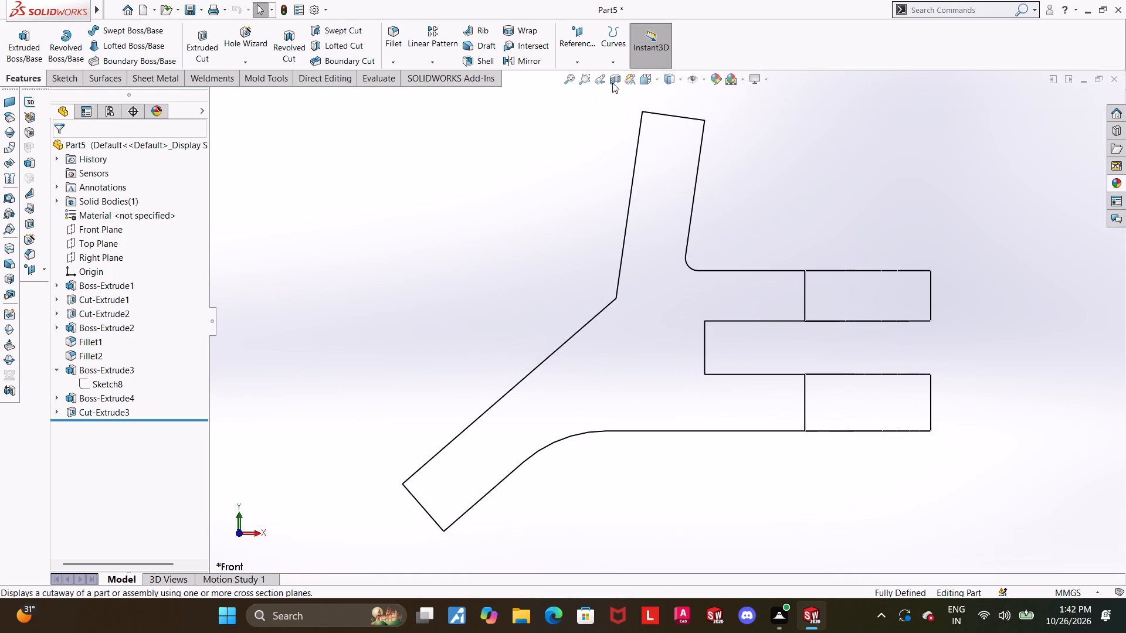
click(612, 83)
click(57, 155)
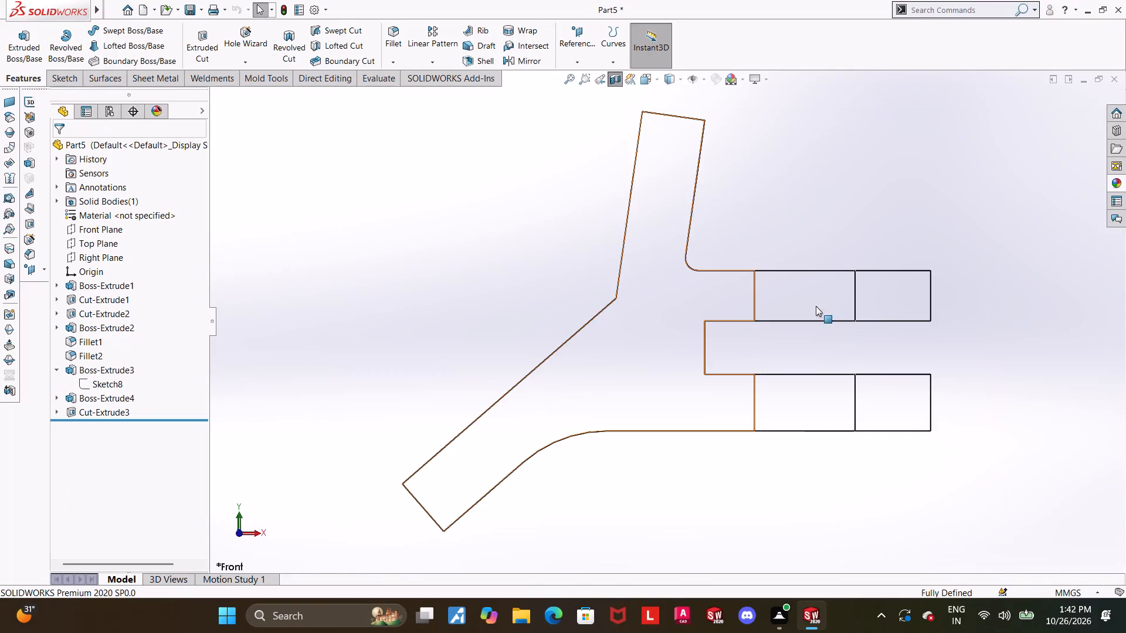
Examine the sectioned part from slightly above and below, and return to the Front view.
scroll(1020, 357, up, 2)
scroll(828, 304, down, 1)
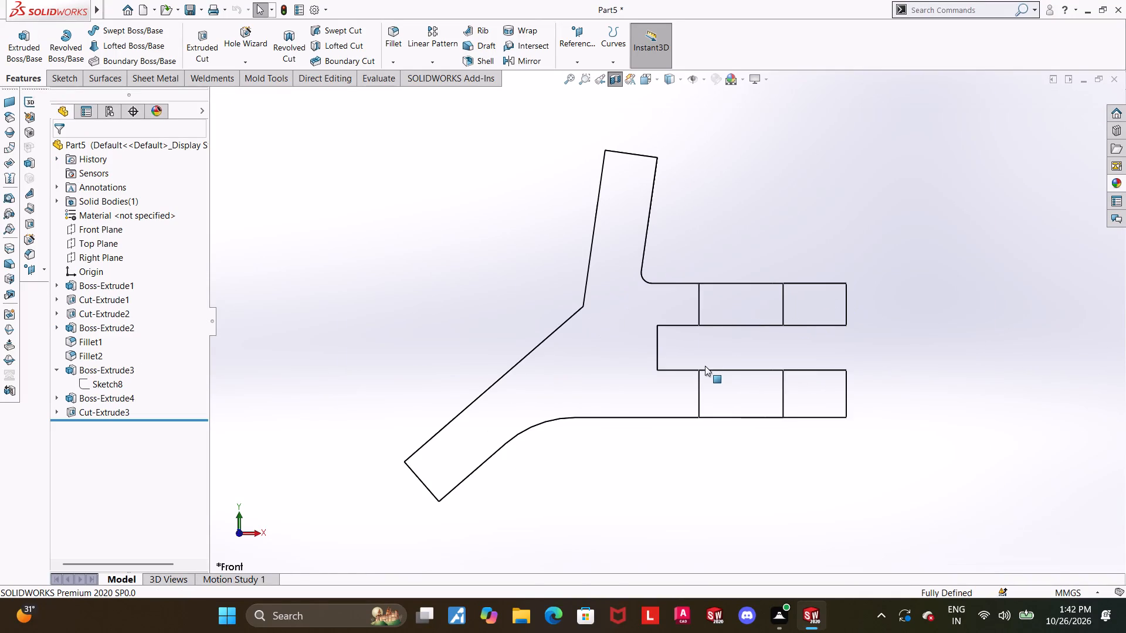
middle_drag(705, 367, 713, 387)
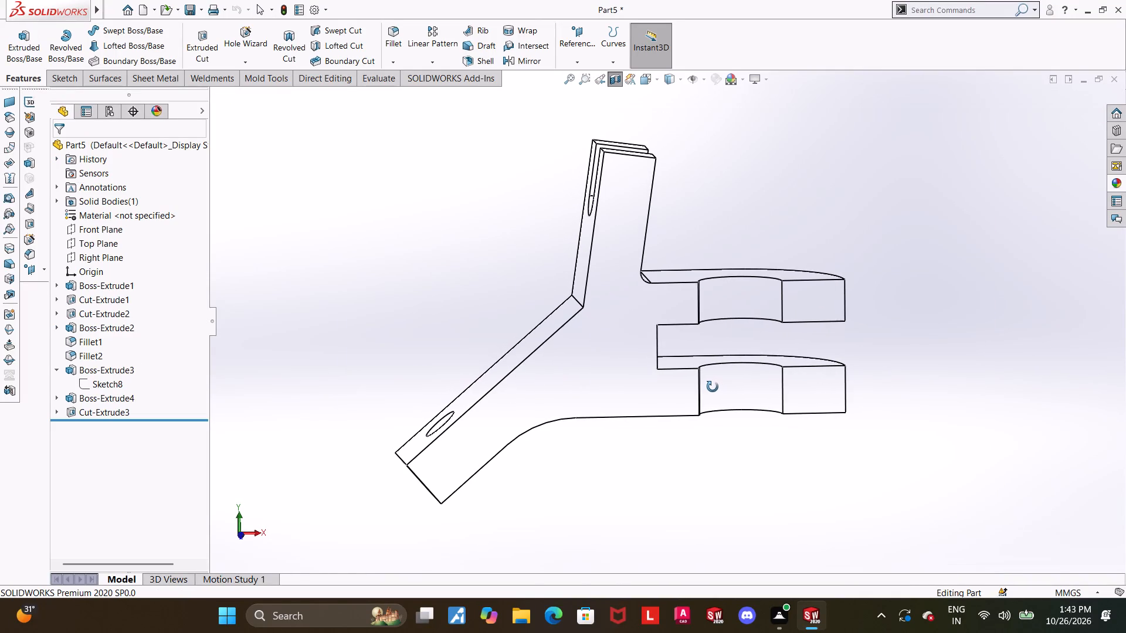
middle_drag(713, 387, 713, 414)
middle_drag(712, 412, 704, 393)
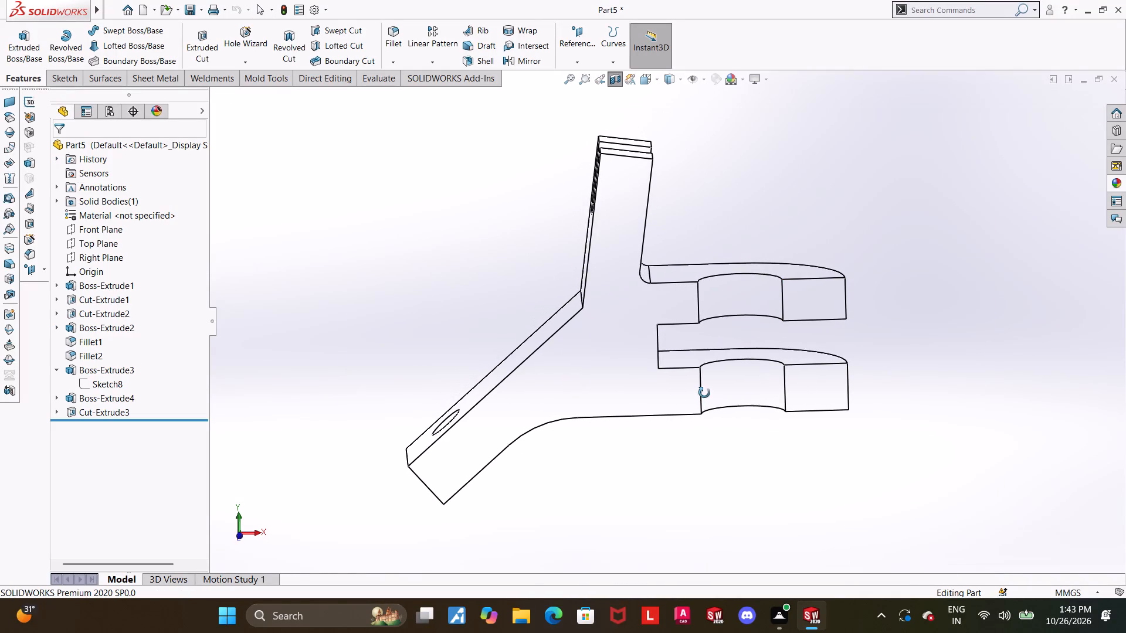
middle_drag(704, 393, 701, 333)
click(649, 70)
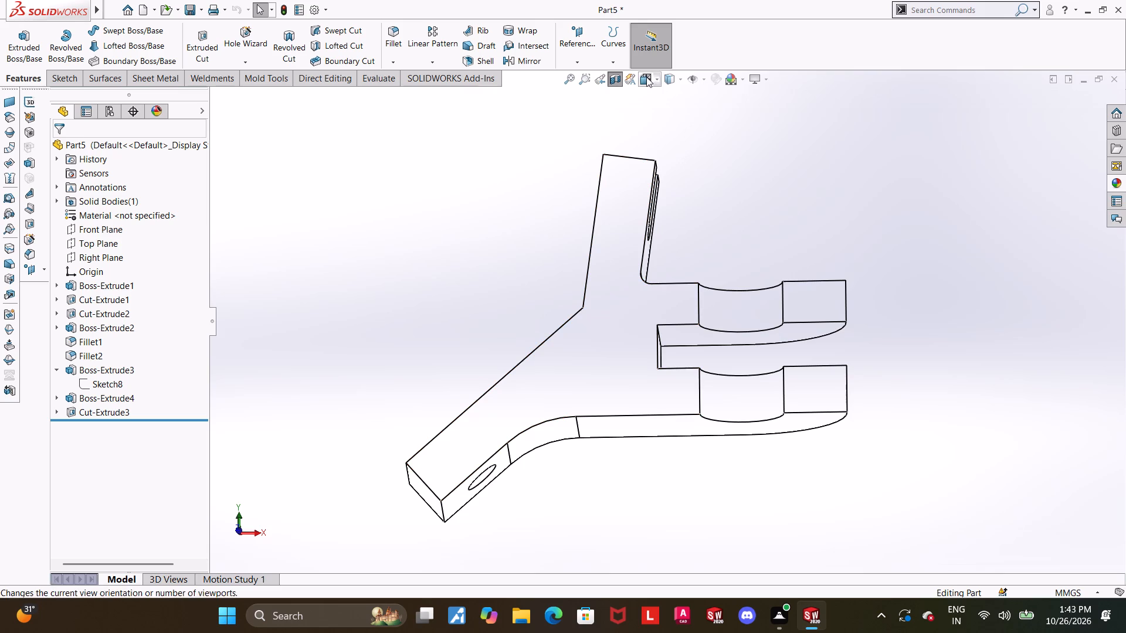
click(646, 77)
click(559, 315)
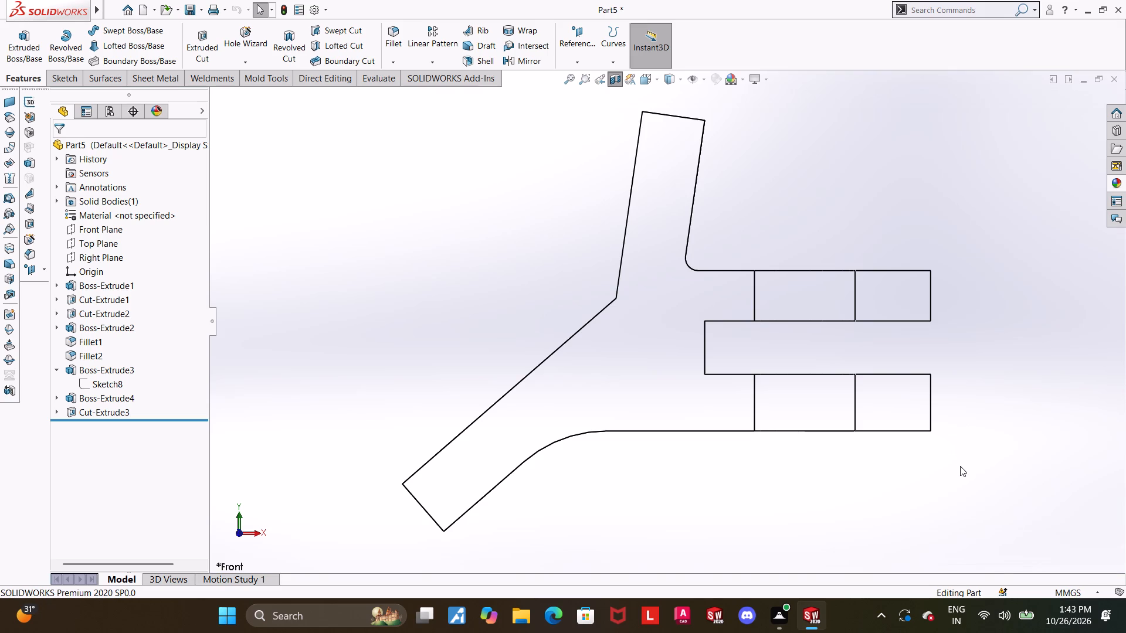
Show the sketch under Boss-Extrude2 and examine its dimensions around the fork.
scroll(765, 301, down, 1)
scroll(693, 321, down, 1)
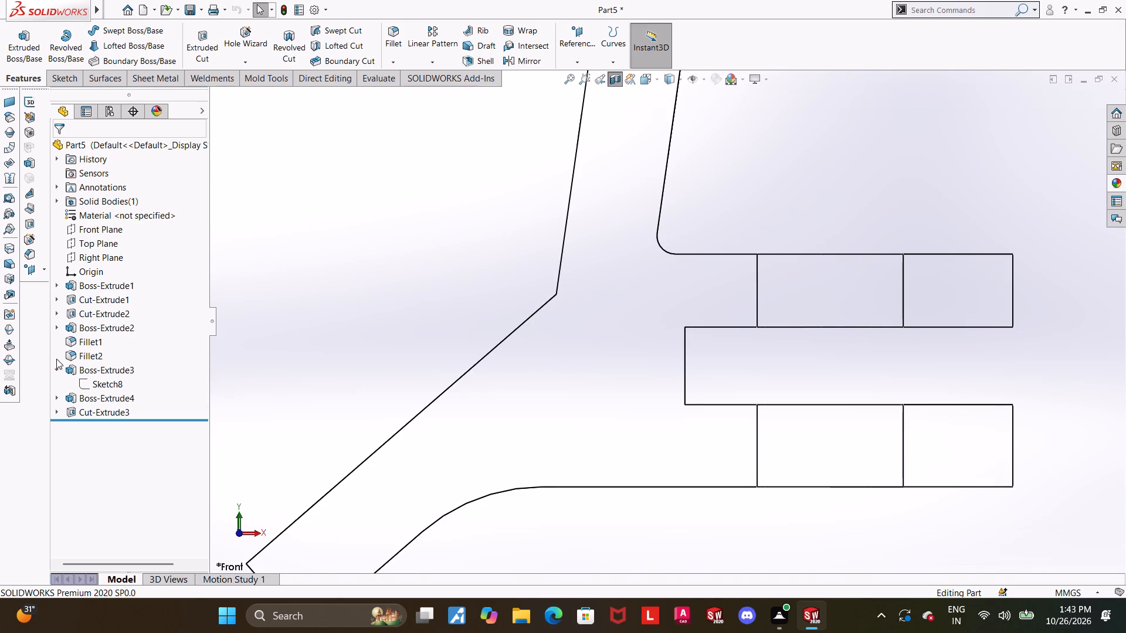
click(84, 382)
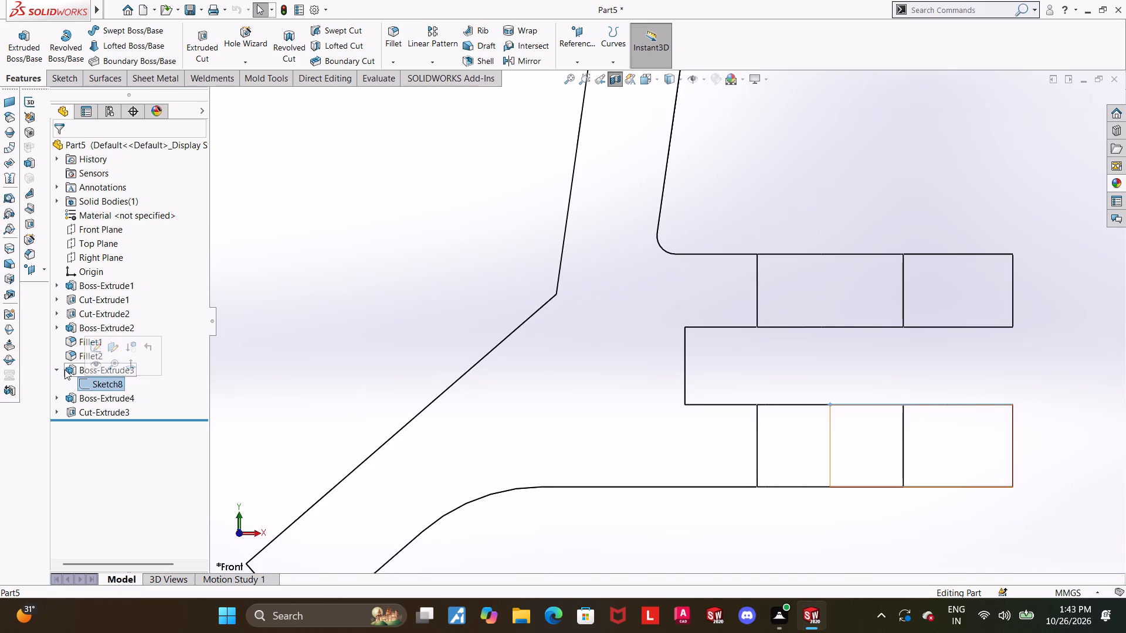
click(62, 369)
click(59, 332)
click(89, 338)
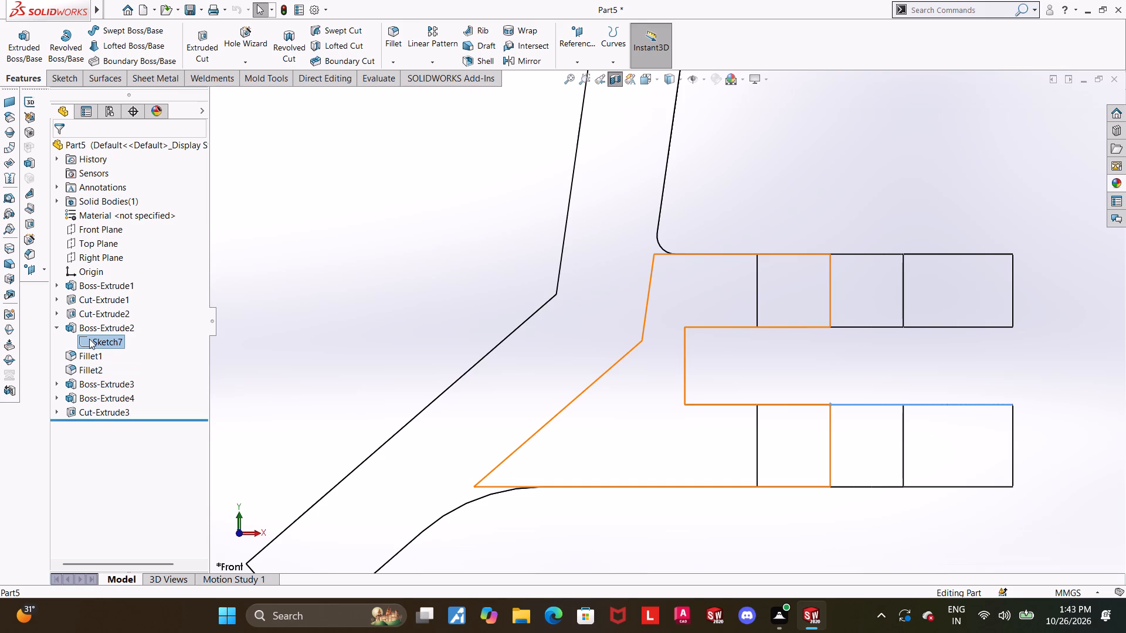
scroll(550, 353, up, 5)
scroll(833, 271, down, 2)
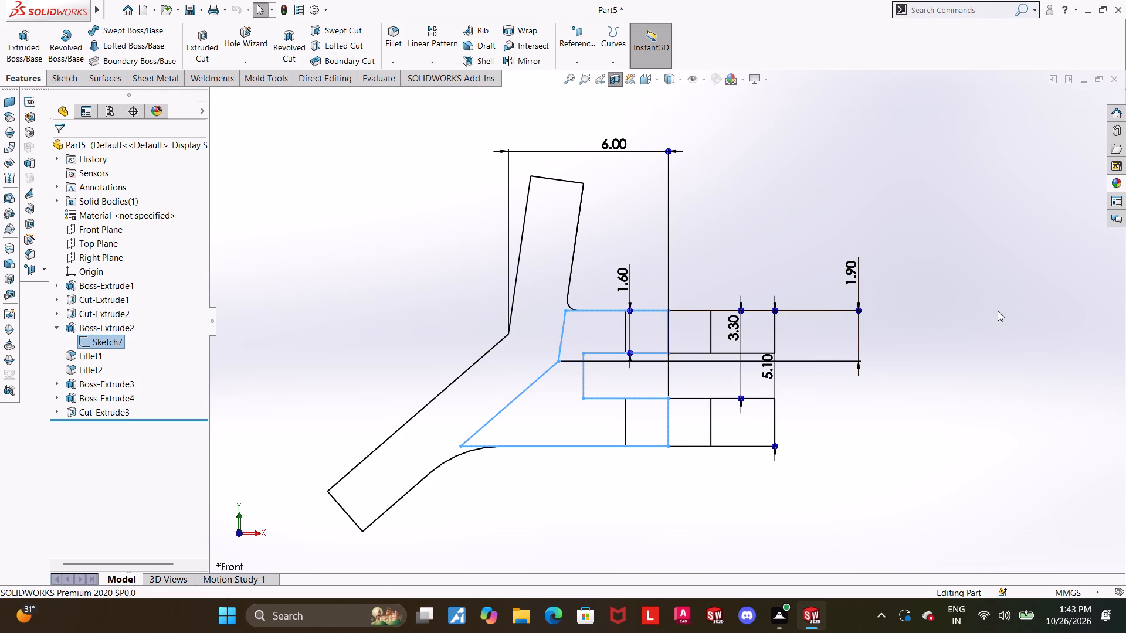
scroll(735, 346, down, 2)
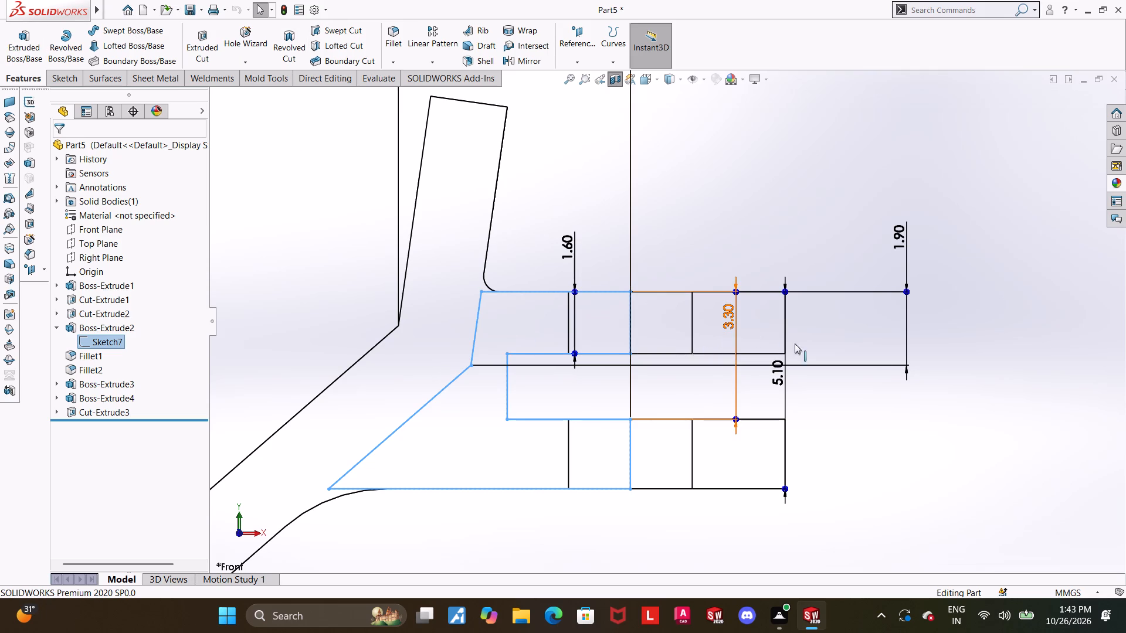
scroll(777, 312, up, 1)
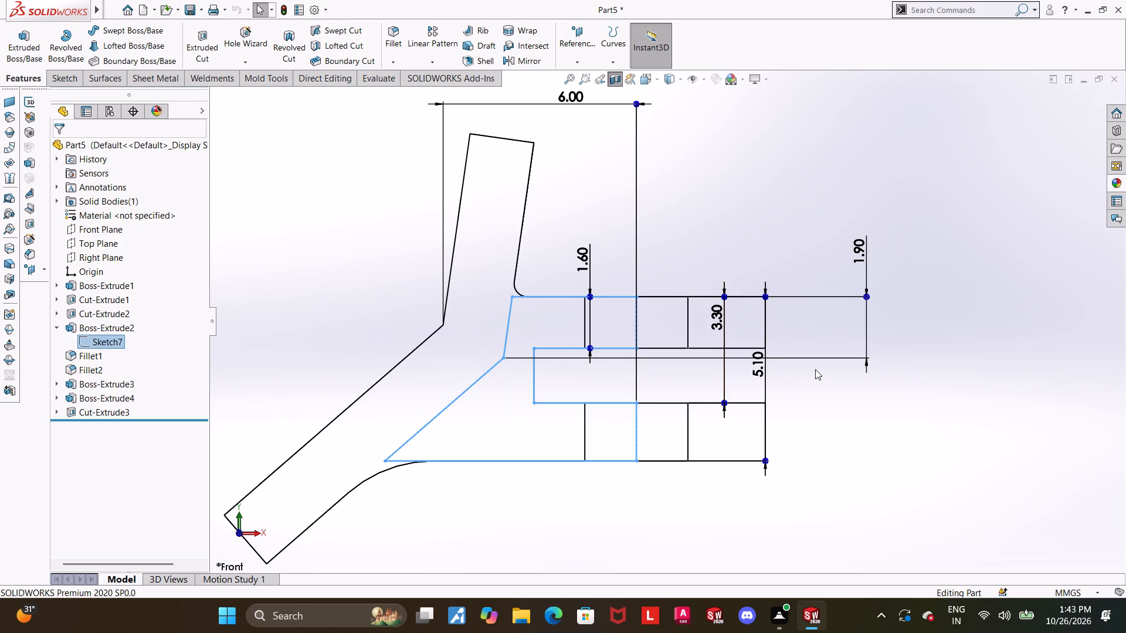
Reselect the Boss-Extrude2 sketch and check the fork's prong and slot dimensions again.
click(833, 380)
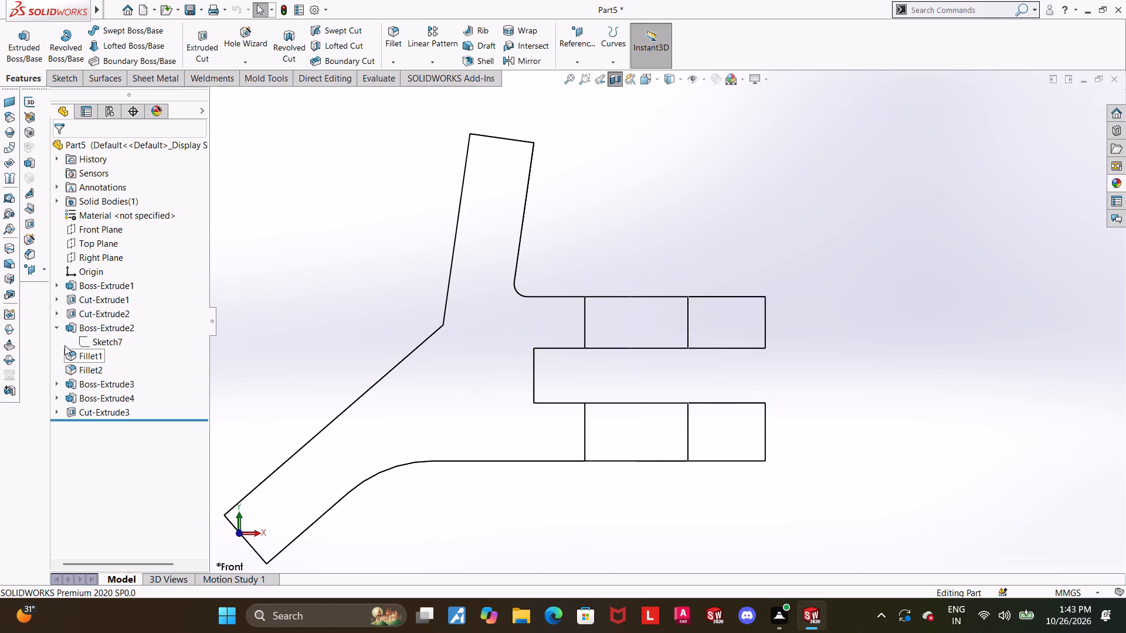
click(79, 345)
scroll(788, 399, up, 1)
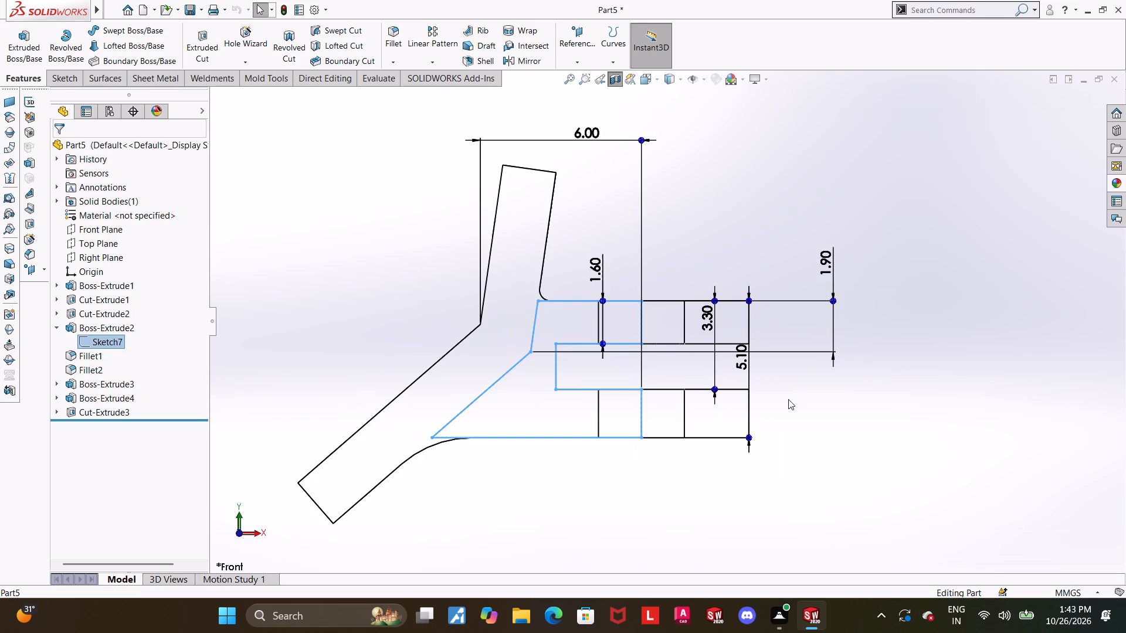
scroll(725, 351, down, 1)
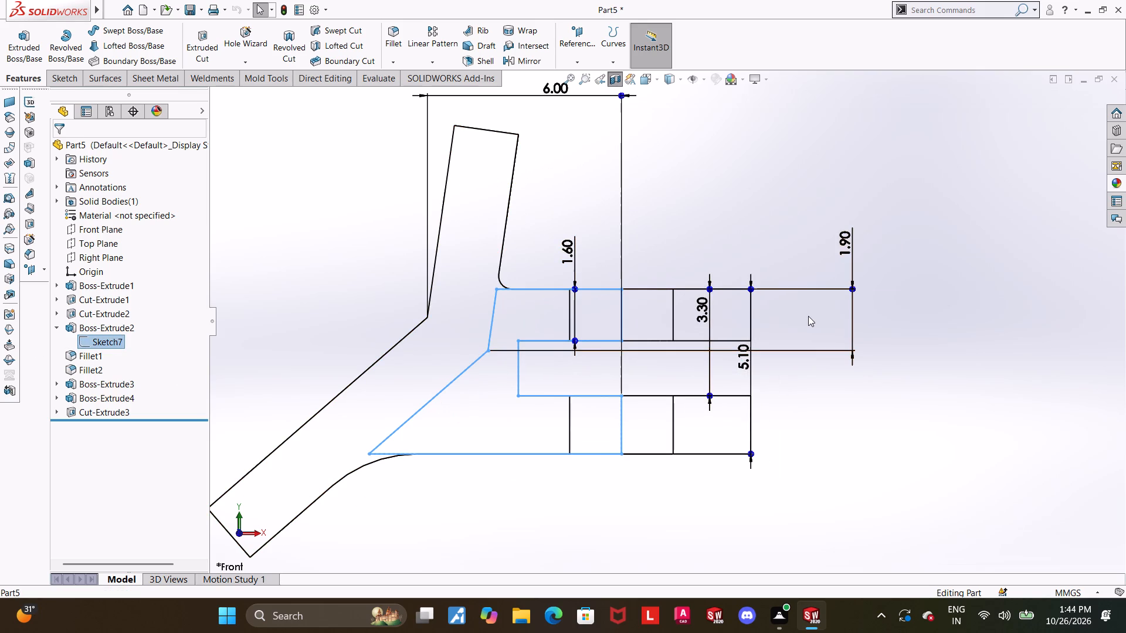
scroll(835, 319, up, 1)
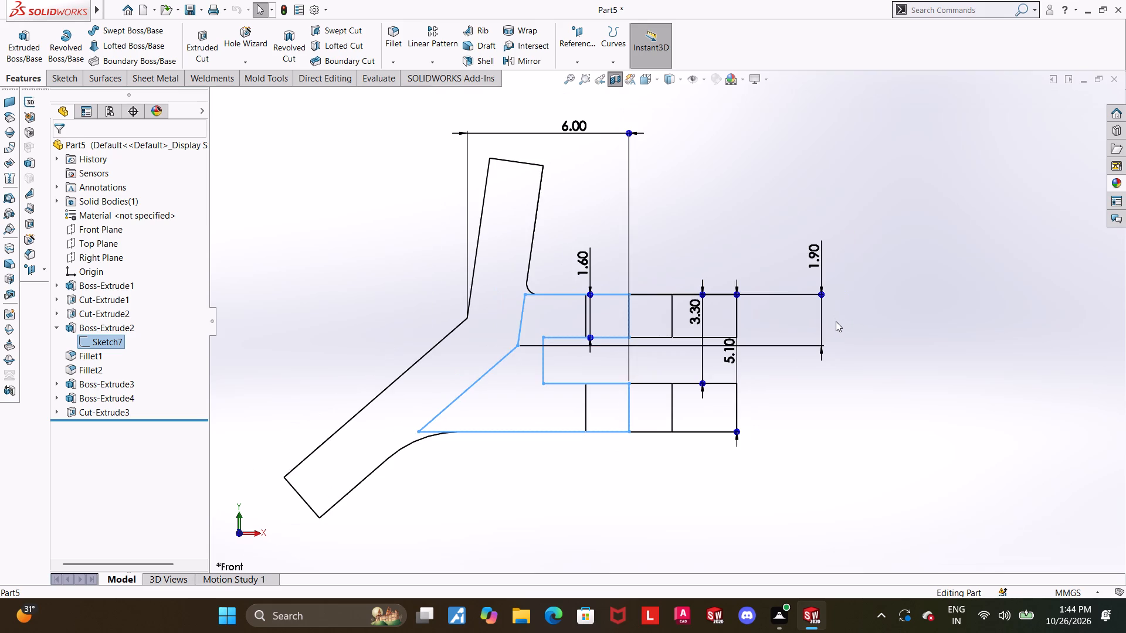
scroll(867, 359, down, 1)
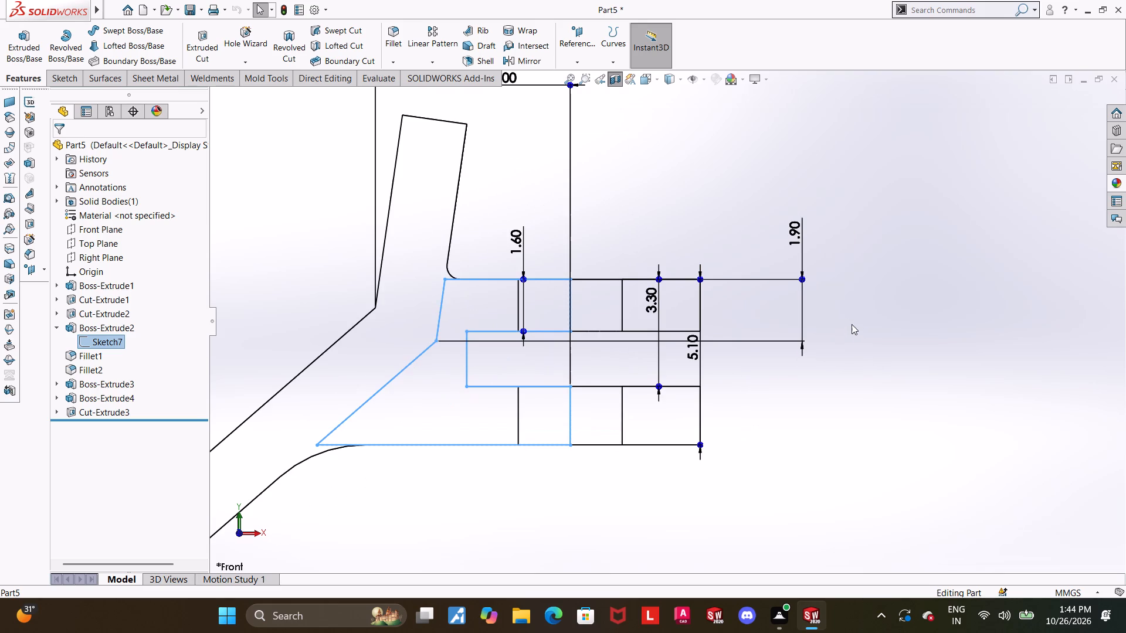
scroll(760, 321, up, 2)
scroll(660, 328, down, 2)
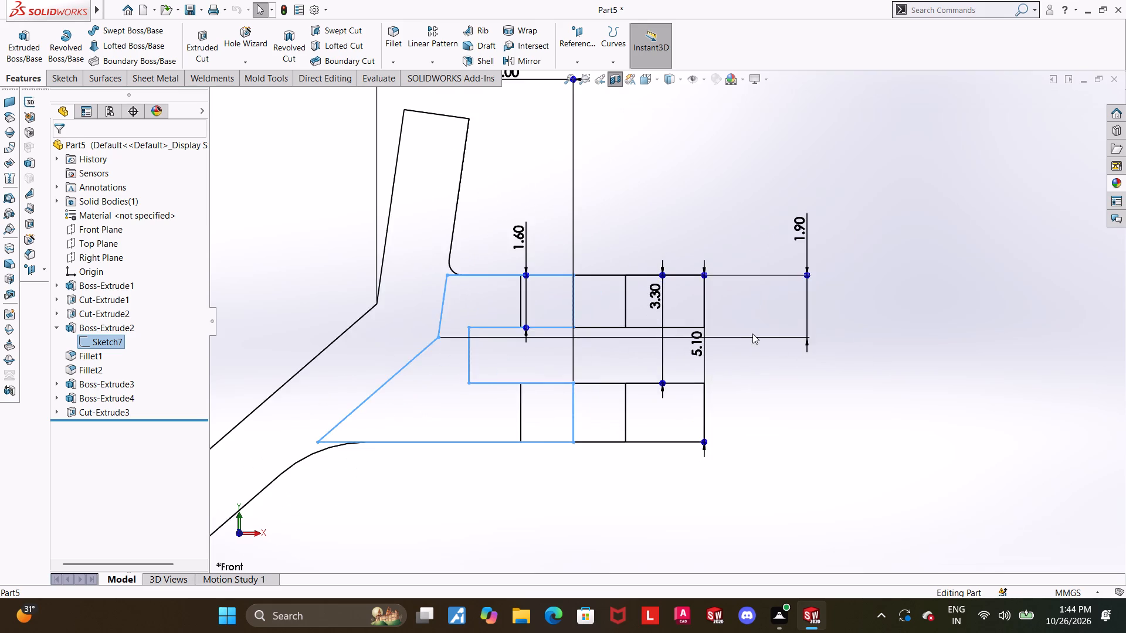
Examine the Boss-Extrude2 sketch dimensions across the fork's prongs and slot, and clear the sketch selection.
scroll(754, 333, up, 3)
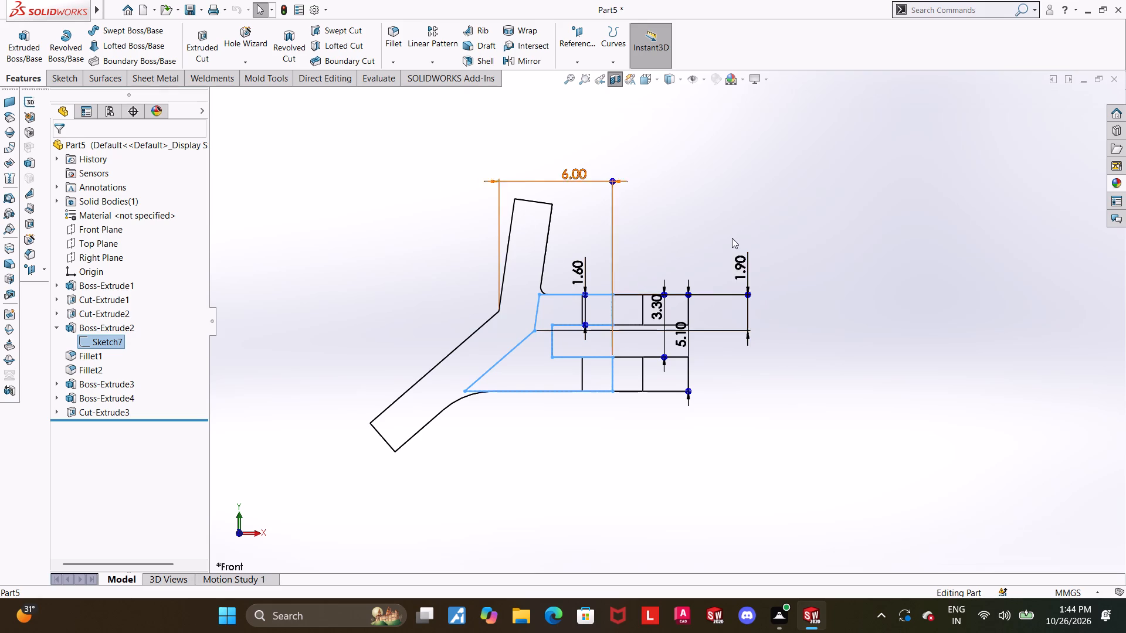
scroll(737, 239, down, 1)
scroll(514, 148, up, 1)
scroll(537, 148, down, 2)
scroll(770, 393, up, 2)
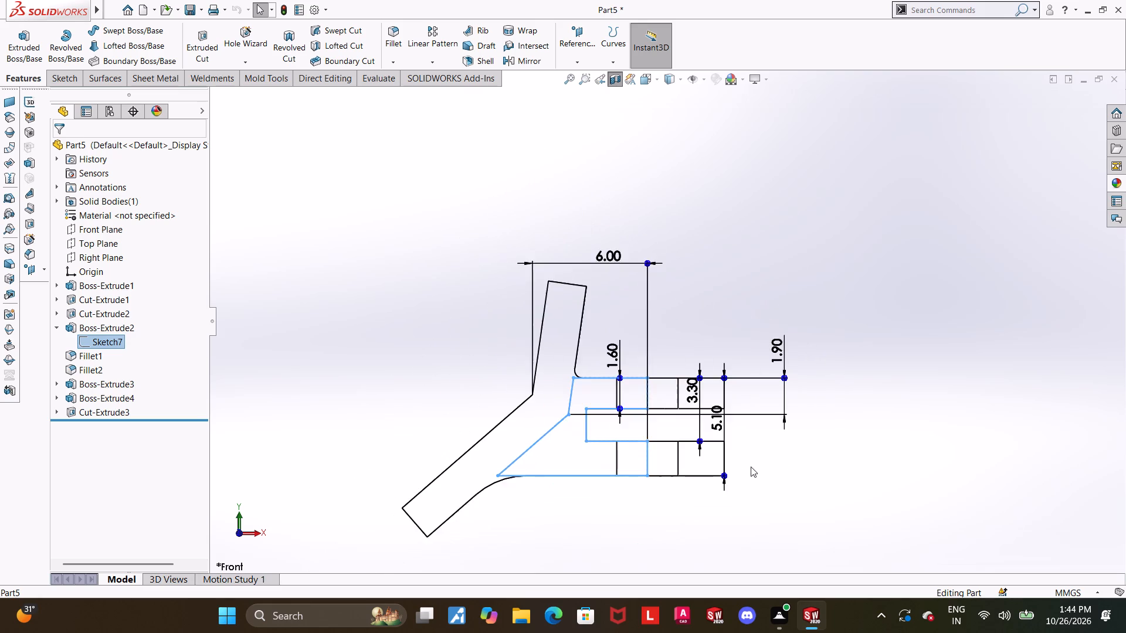
scroll(739, 468, down, 2)
scroll(699, 406, down, 1)
scroll(696, 406, up, 3)
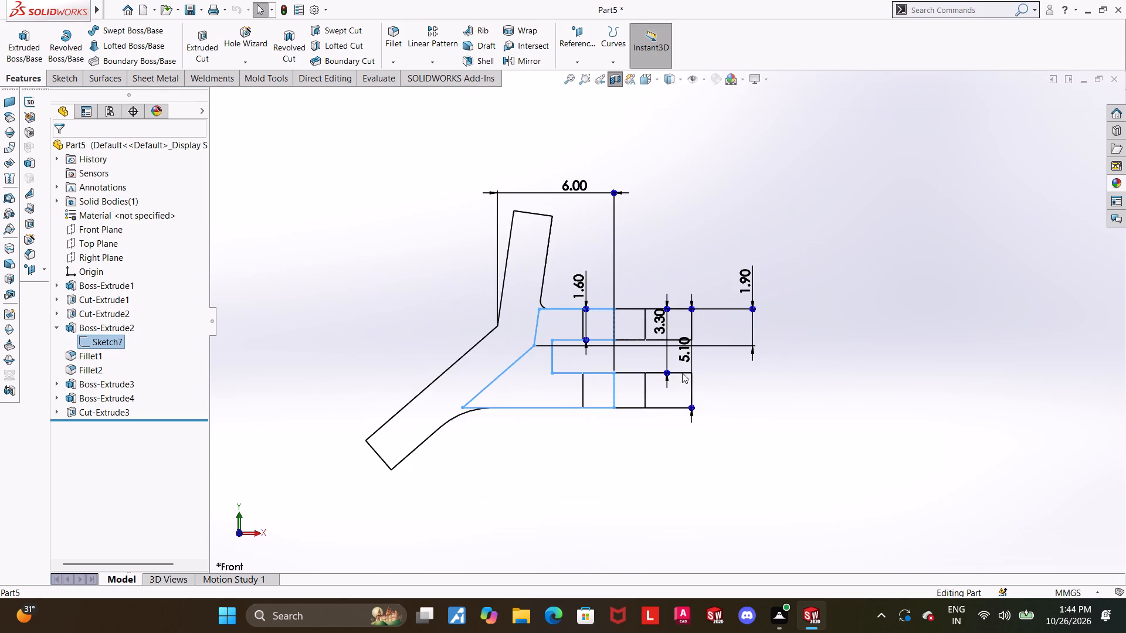
scroll(637, 352, down, 1)
scroll(674, 386, up, 1)
scroll(729, 314, down, 1)
scroll(815, 368, up, 1)
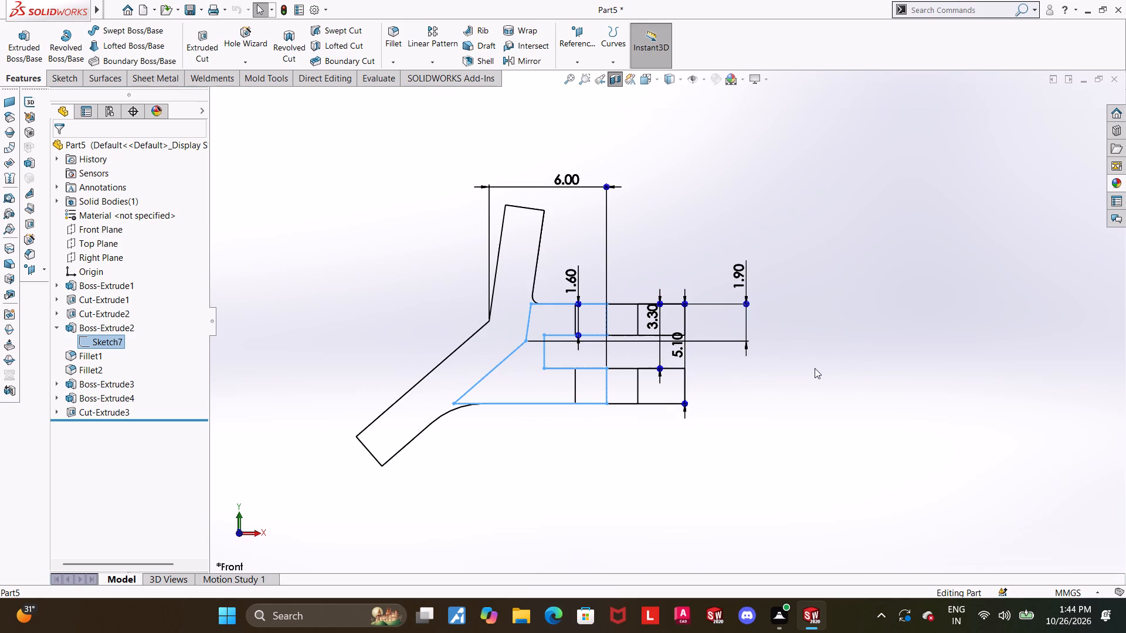
scroll(816, 362, up, 1)
scroll(776, 359, down, 1)
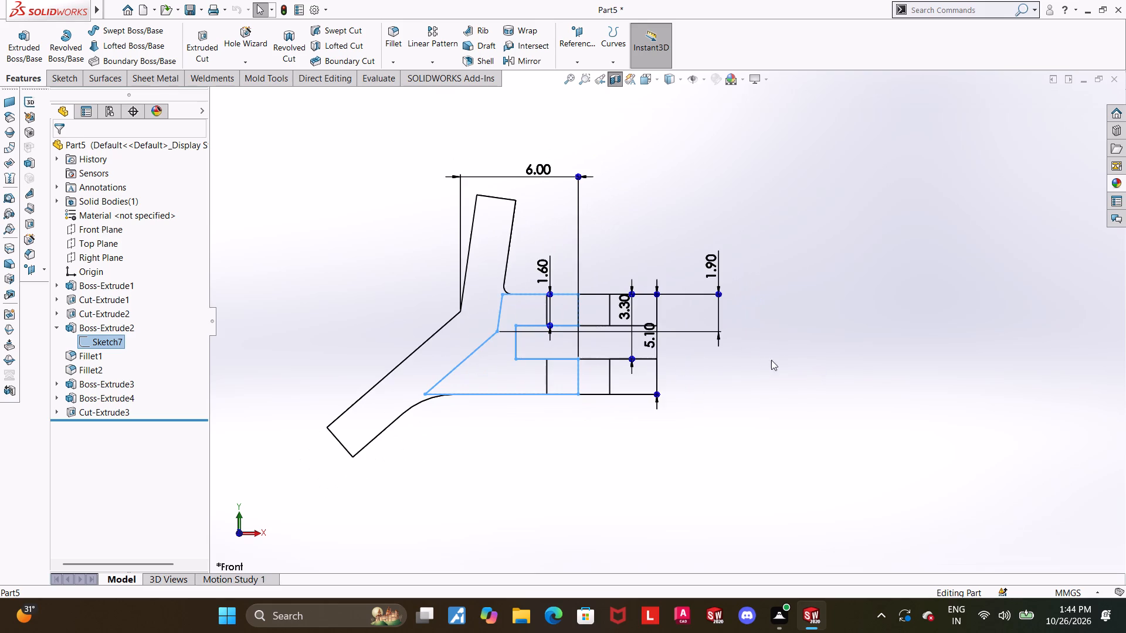
scroll(496, 305, down, 1)
scroll(544, 358, down, 2)
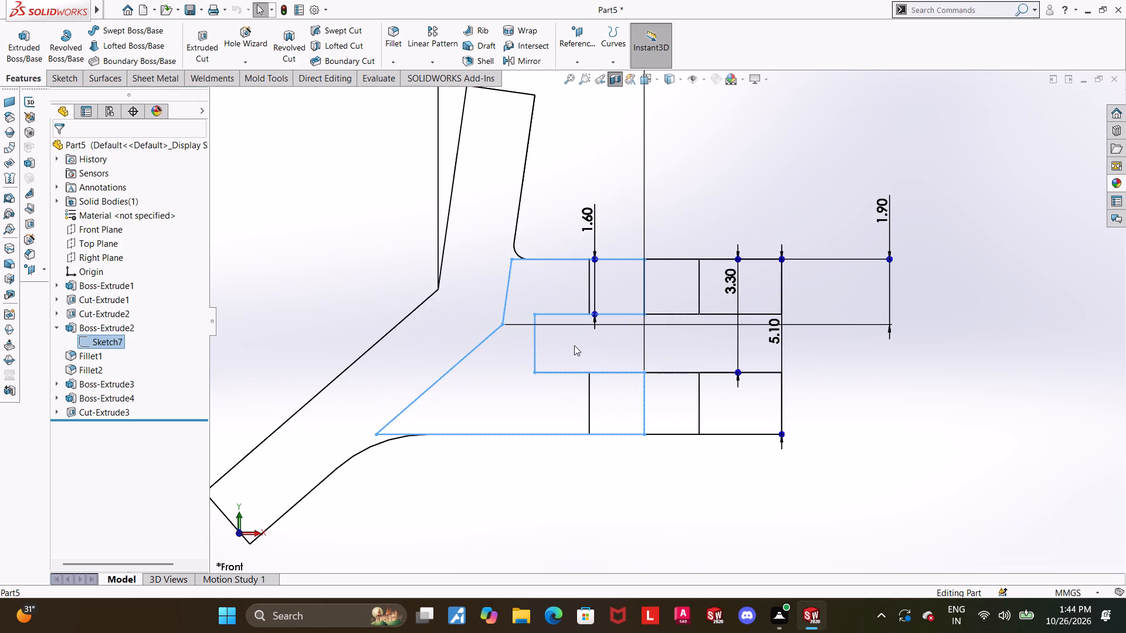
scroll(574, 345, up, 2)
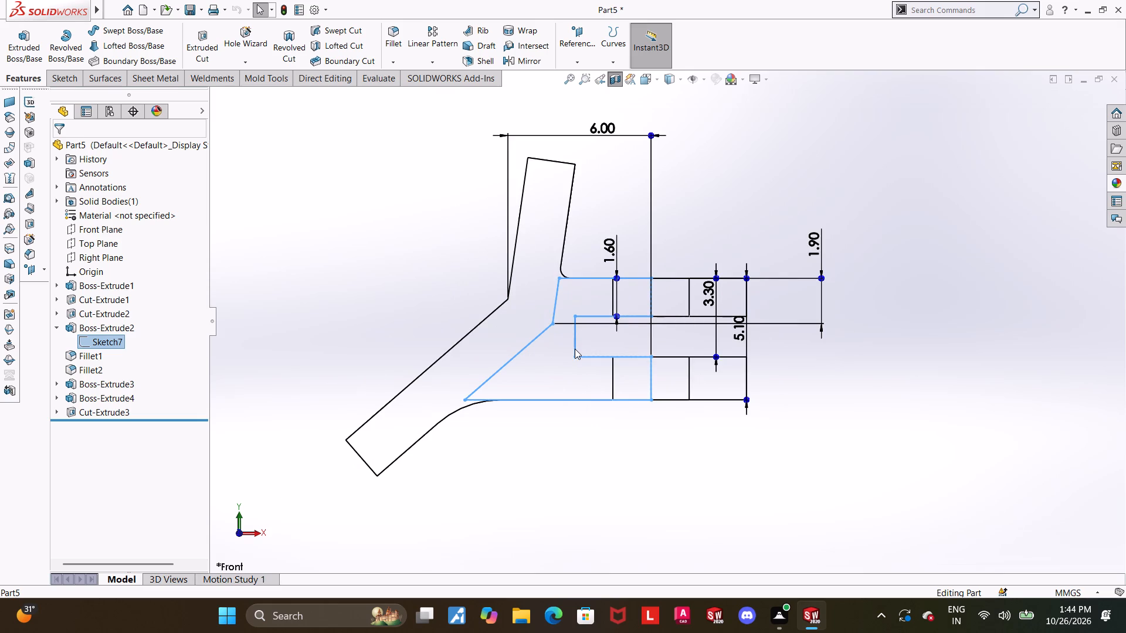
scroll(576, 351, down, 1)
scroll(576, 351, up, 1)
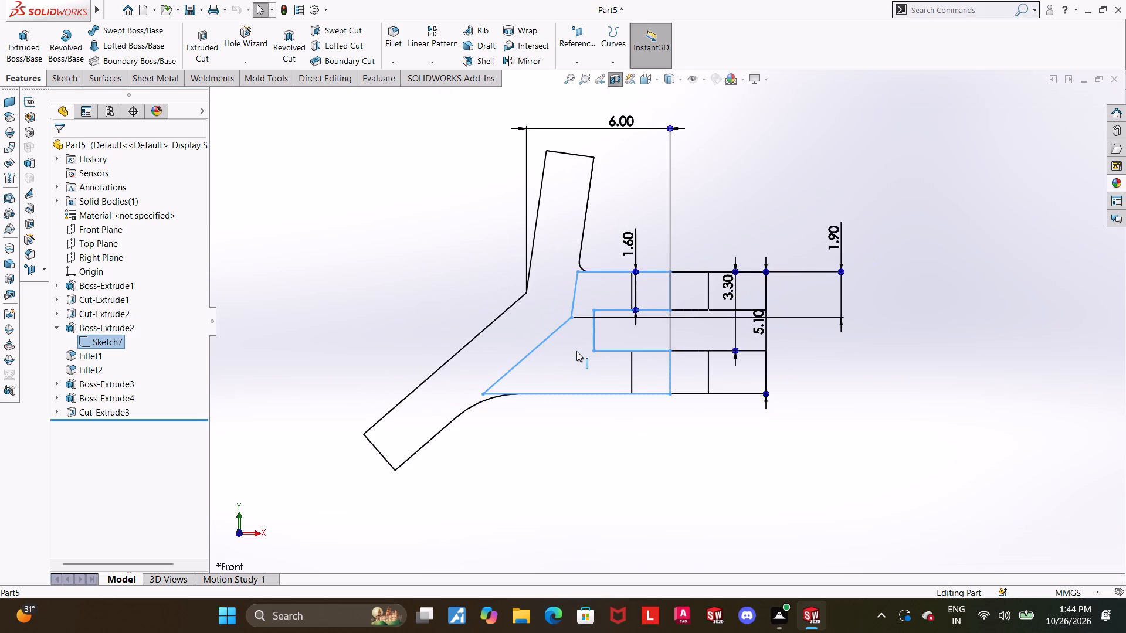
scroll(590, 347, up, 1)
scroll(603, 340, down, 1)
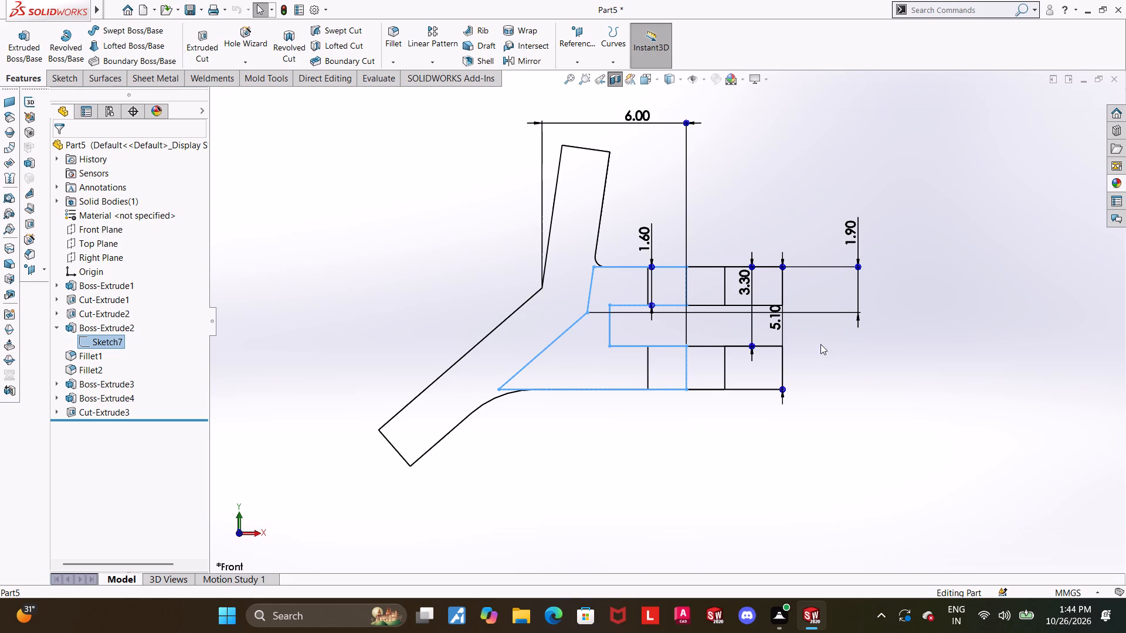
scroll(807, 328, down, 1)
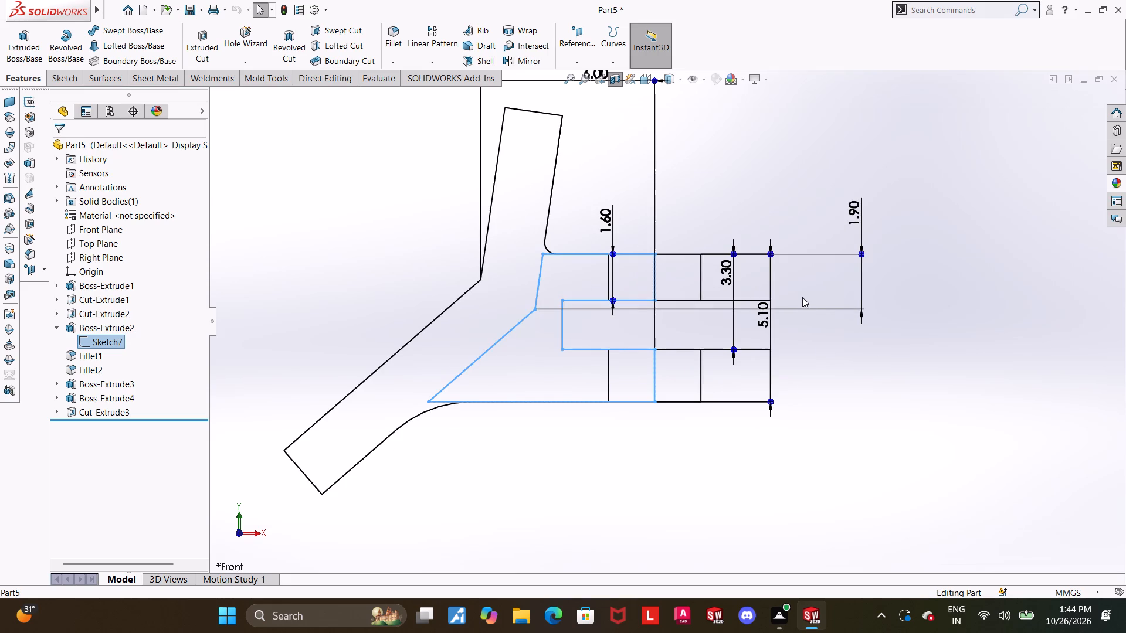
scroll(825, 340, down, 1)
scroll(846, 340, up, 1)
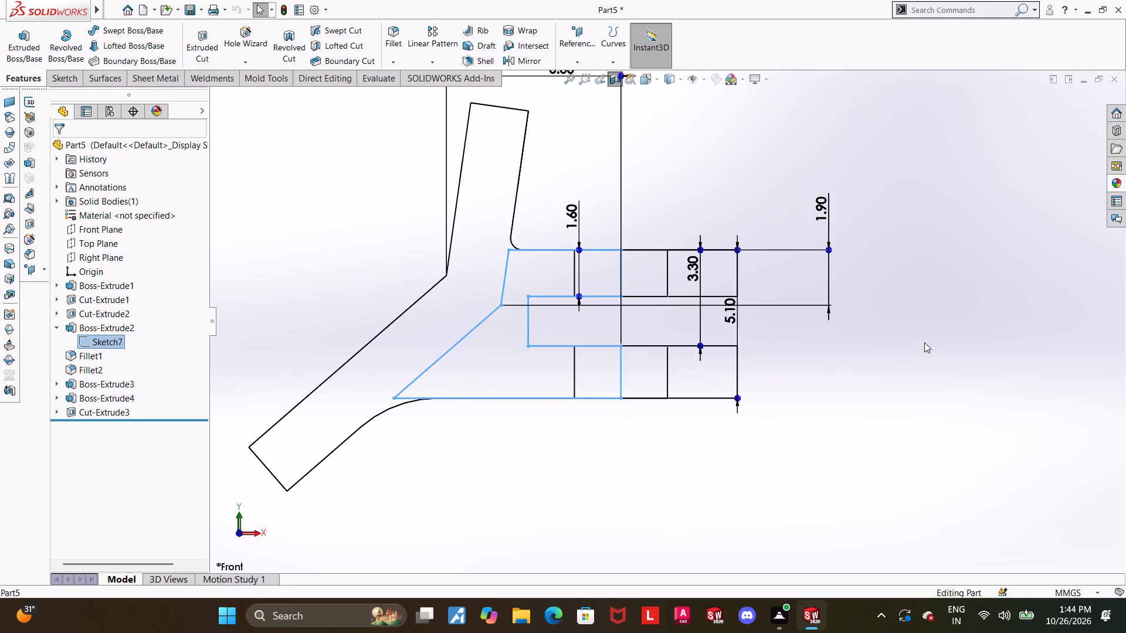
scroll(924, 342, up, 1)
scroll(826, 256, down, 2)
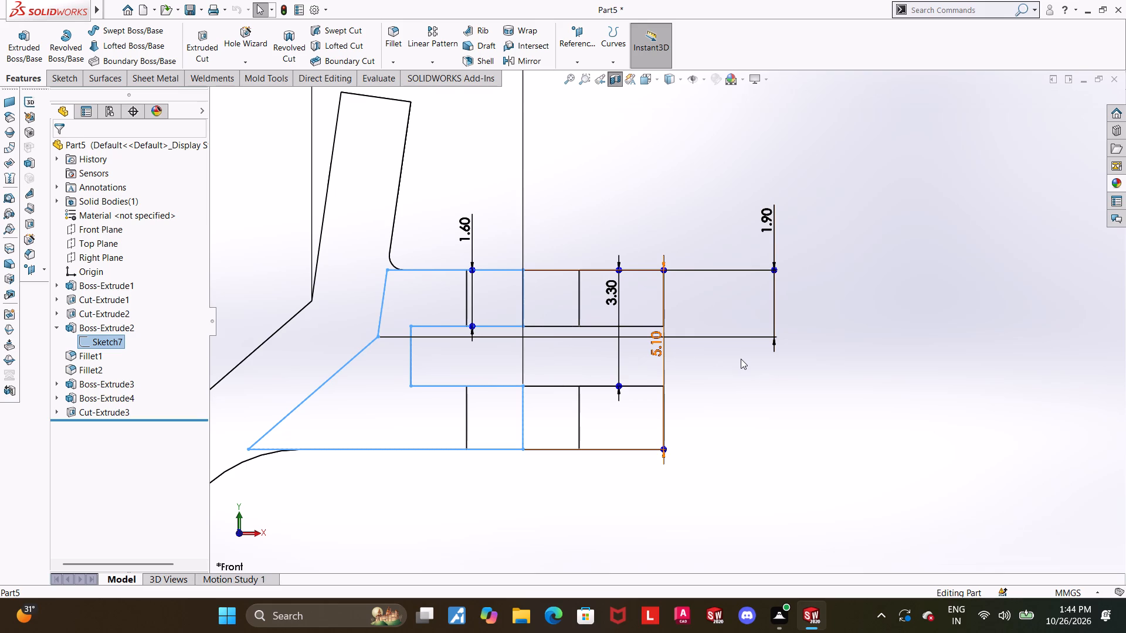
click(775, 373)
Turn off the section view and show the whole part in the Isometric view.
scroll(779, 362, up, 3)
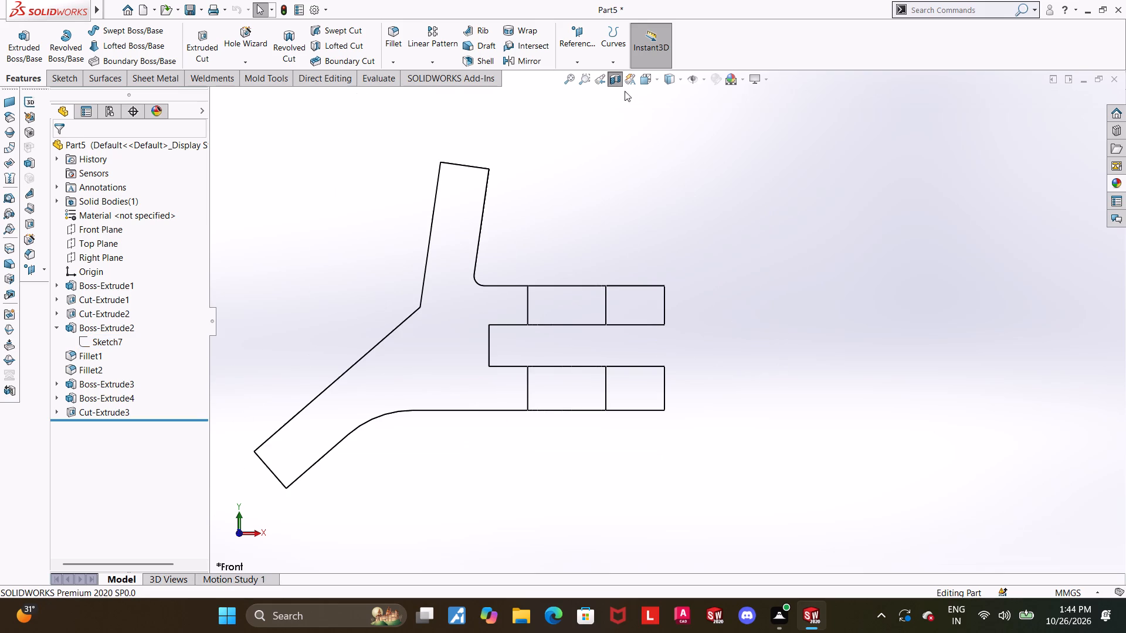
click(618, 86)
click(653, 84)
click(630, 283)
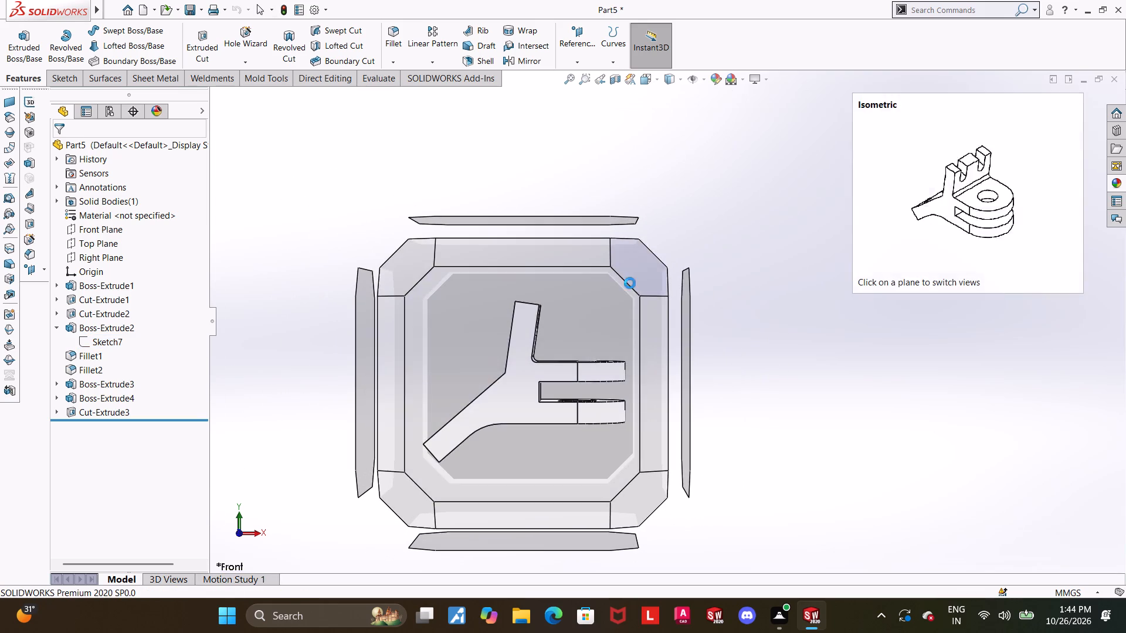
Change the part's display style from wireframe-like lines to Shaded With Edges.
scroll(731, 365, up, 1)
scroll(687, 329, down, 2)
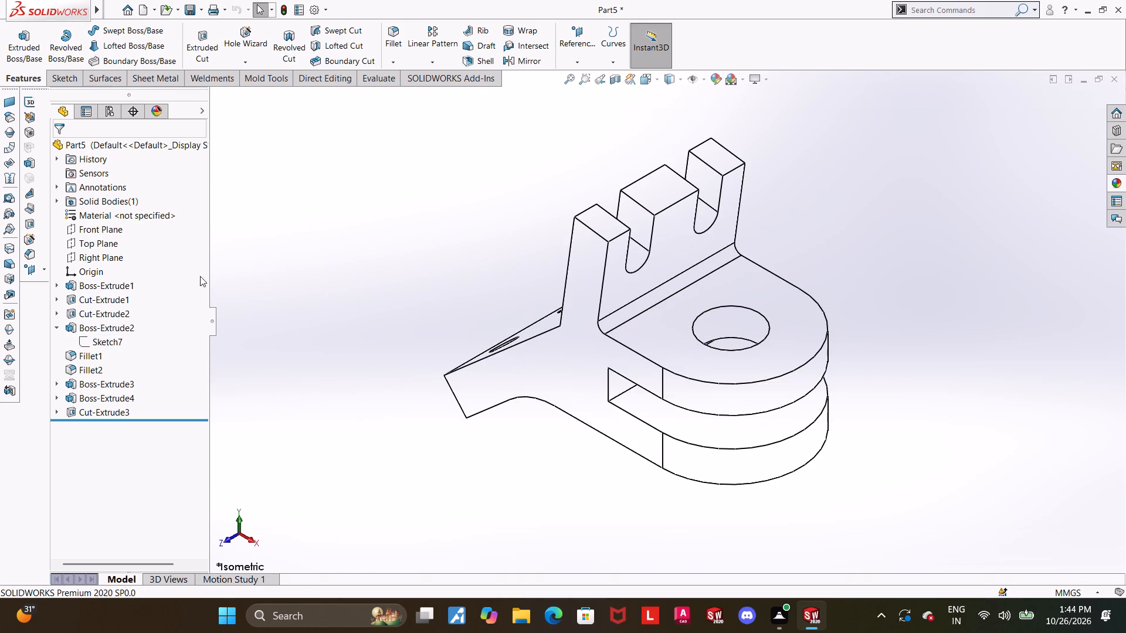
click(667, 81)
click(668, 93)
click(1023, 268)
Apply a dark grey colour from the standard swatches as the appearance of the whole part.
scroll(901, 320, down, 1)
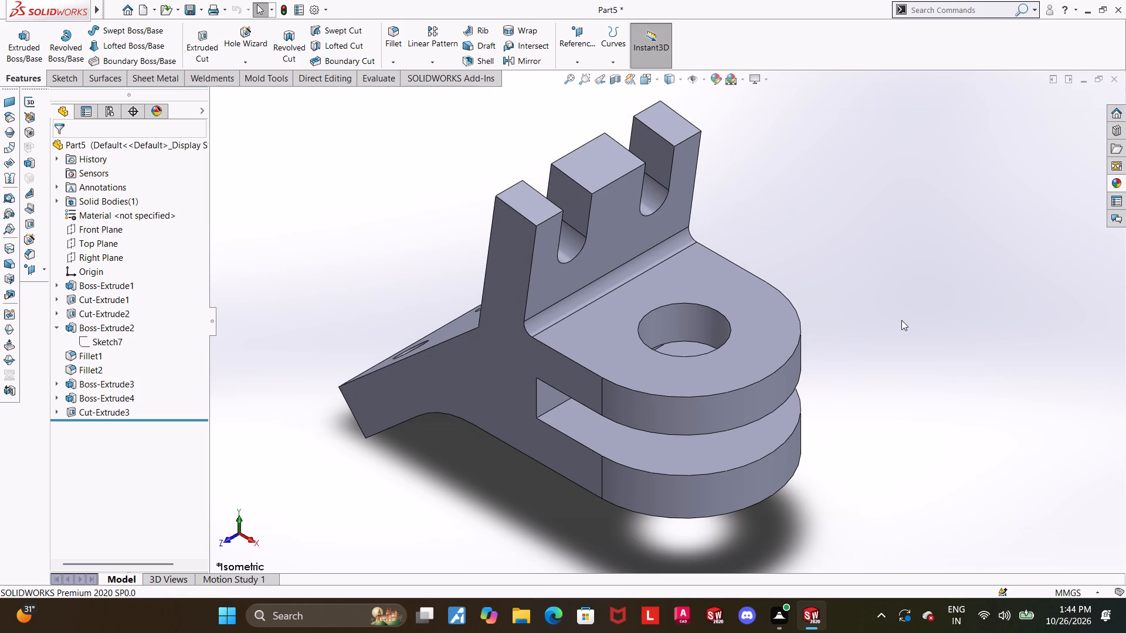
scroll(898, 347, up, 1)
scroll(818, 329, down, 1)
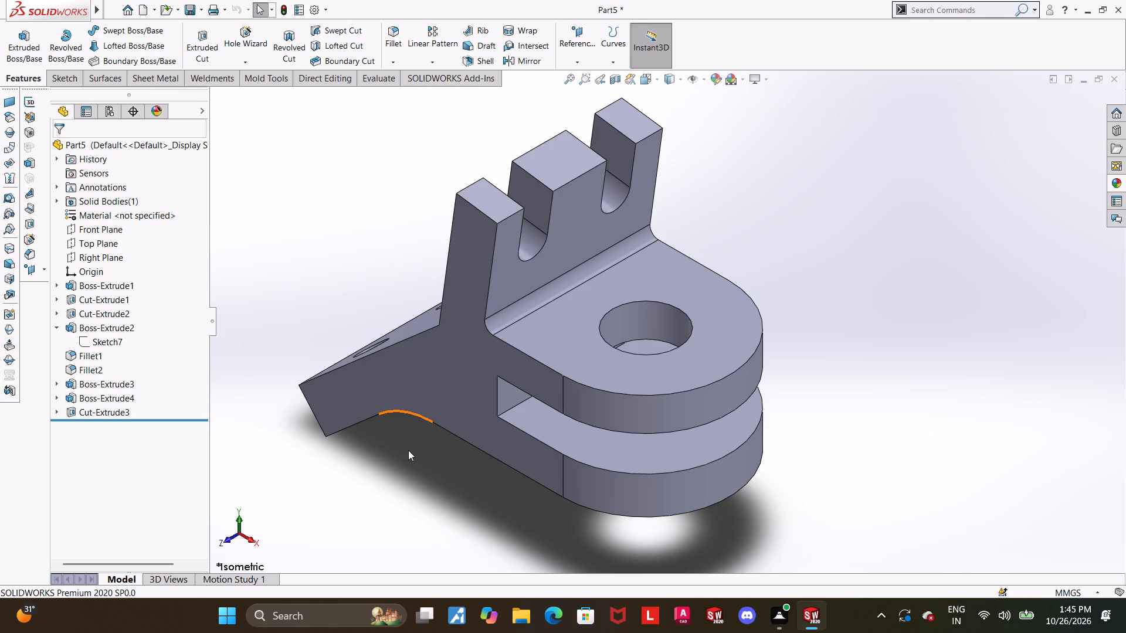
scroll(415, 468, down, 1)
scroll(433, 450, up, 1)
scroll(558, 486, up, 1)
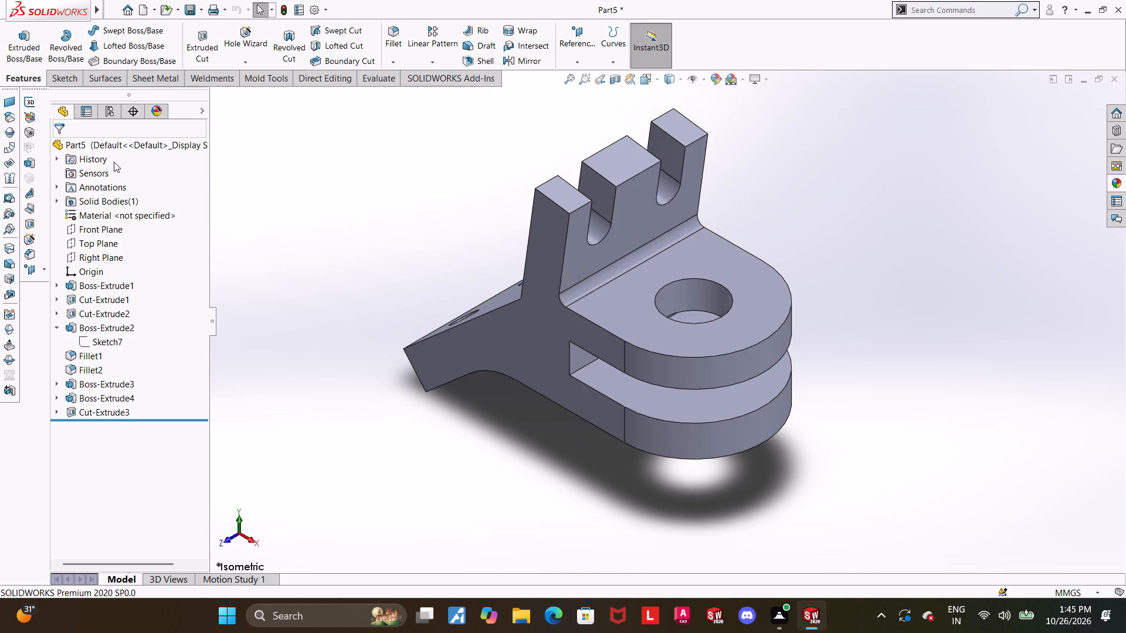
right_click(114, 142)
click(139, 123)
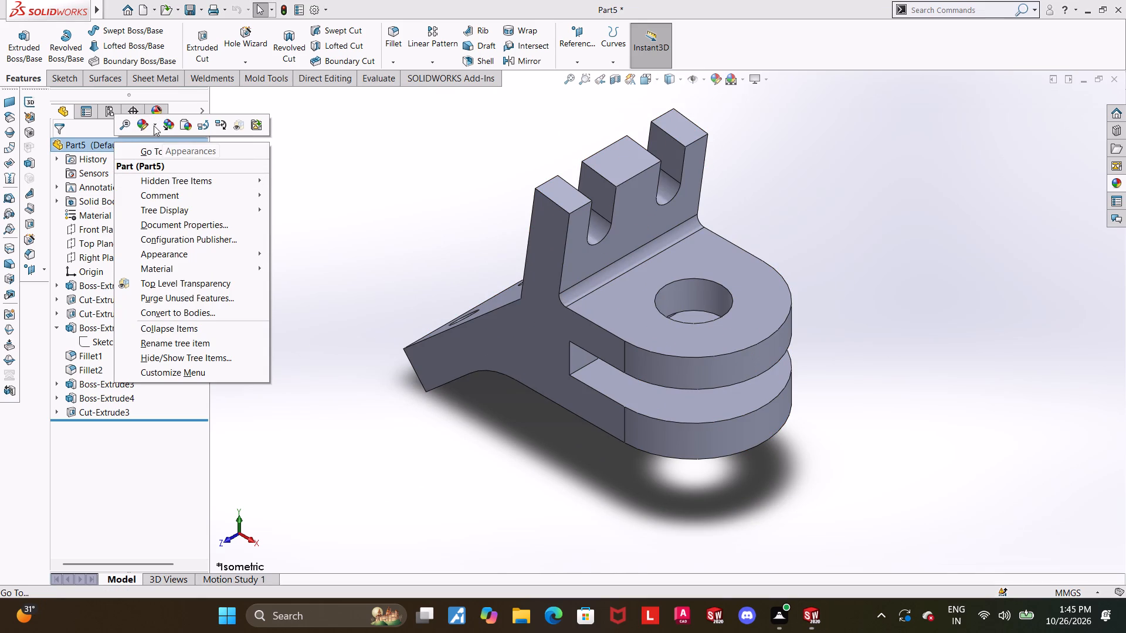
click(148, 124)
click(176, 148)
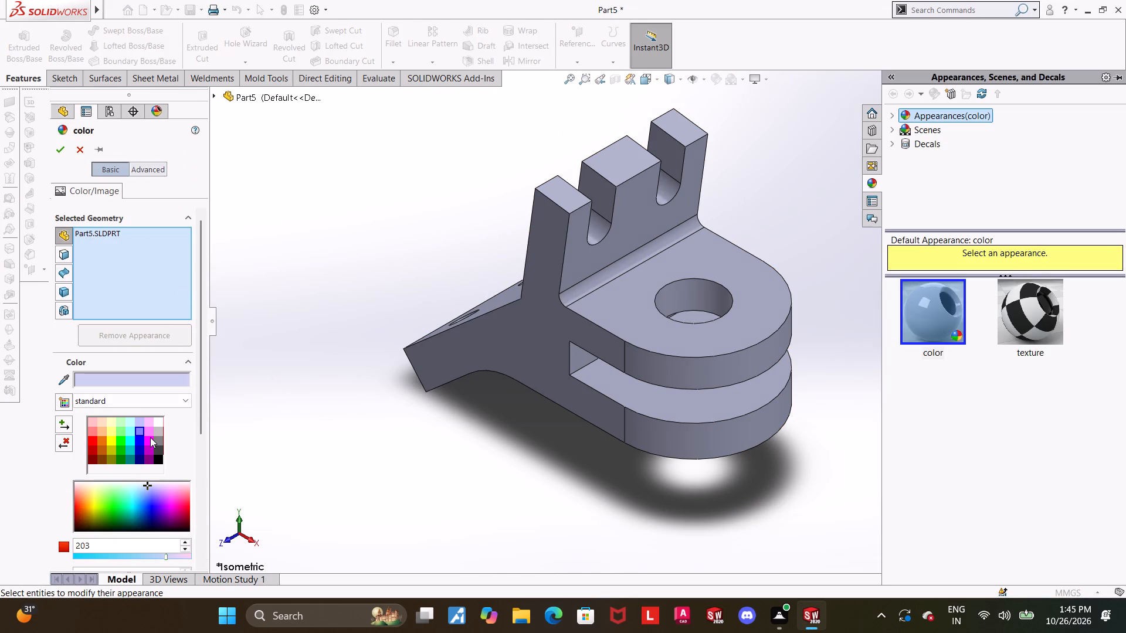
click(155, 445)
click(160, 450)
click(160, 435)
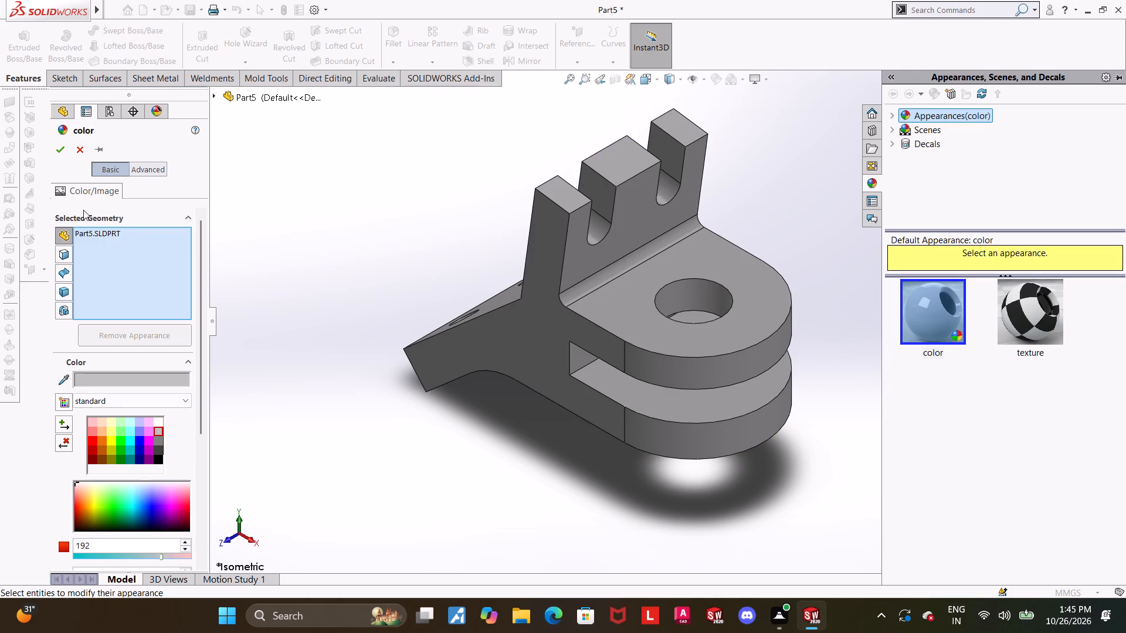
click(160, 445)
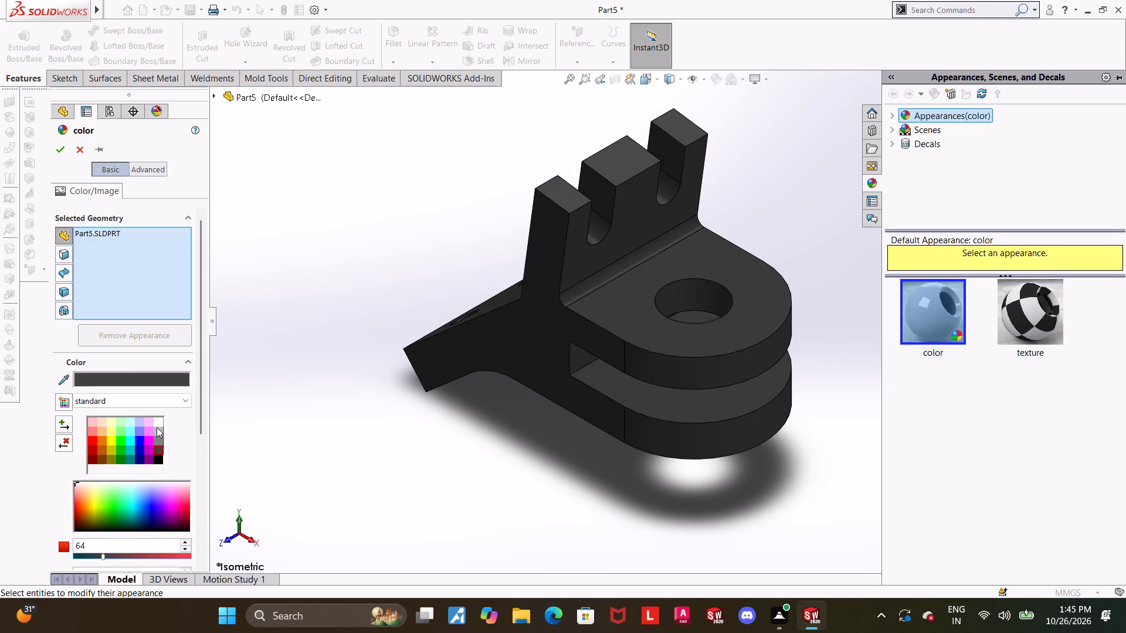
click(154, 441)
click(60, 152)
click(416, 251)
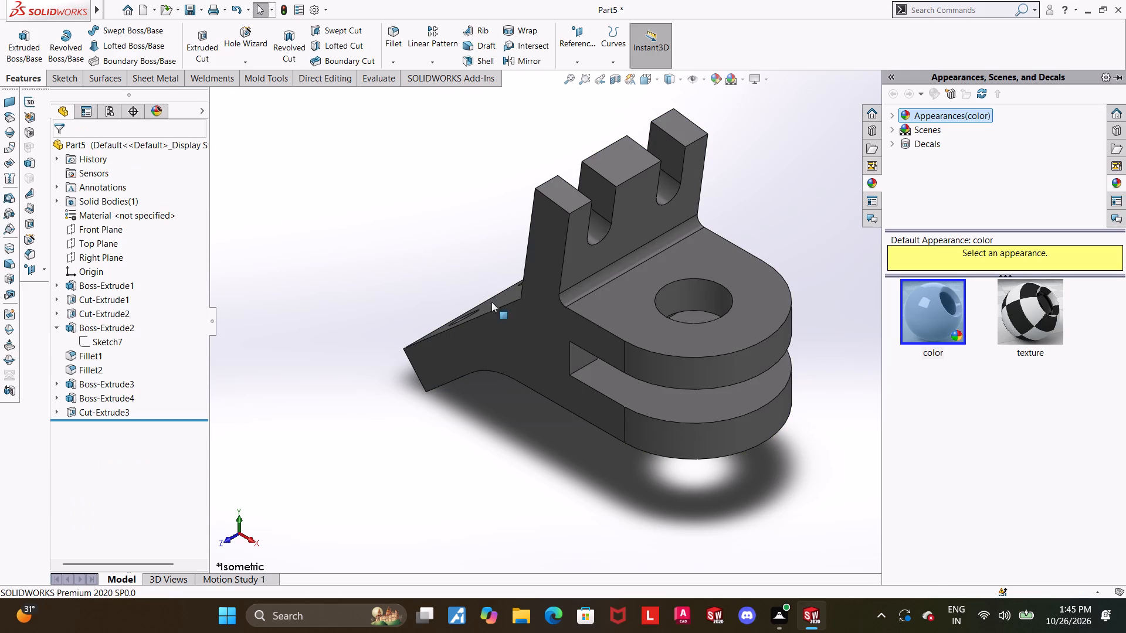
Examine the recoloured part from the side and from an isometric corner facing the angled arm's two holes.
scroll(813, 229, down, 1)
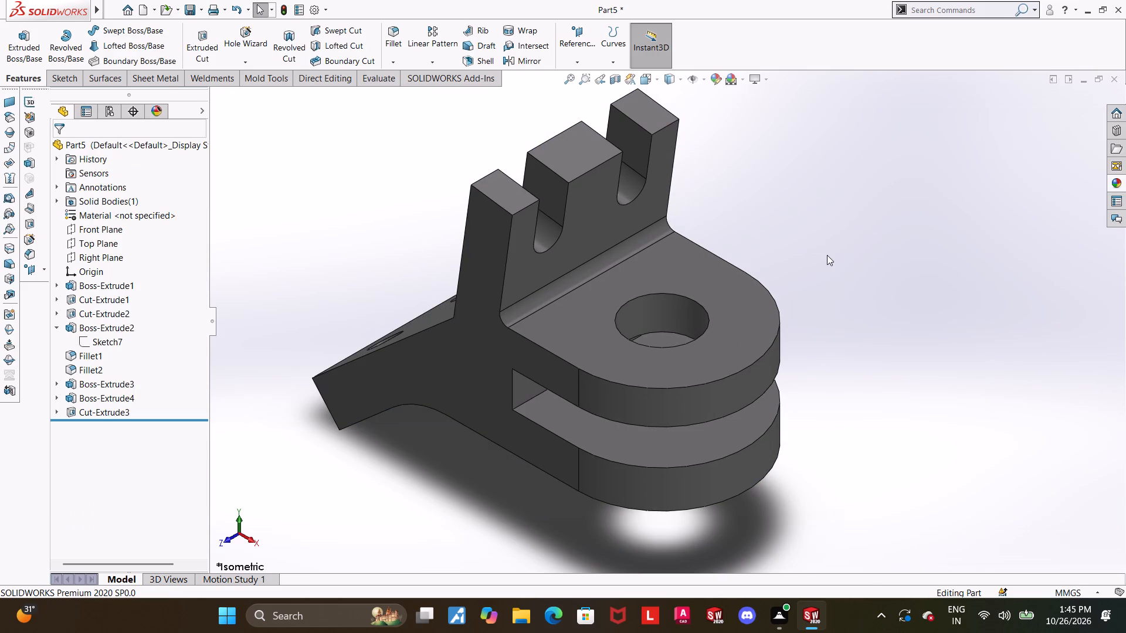
scroll(823, 255, up, 2)
middle_drag(752, 328, 807, 255)
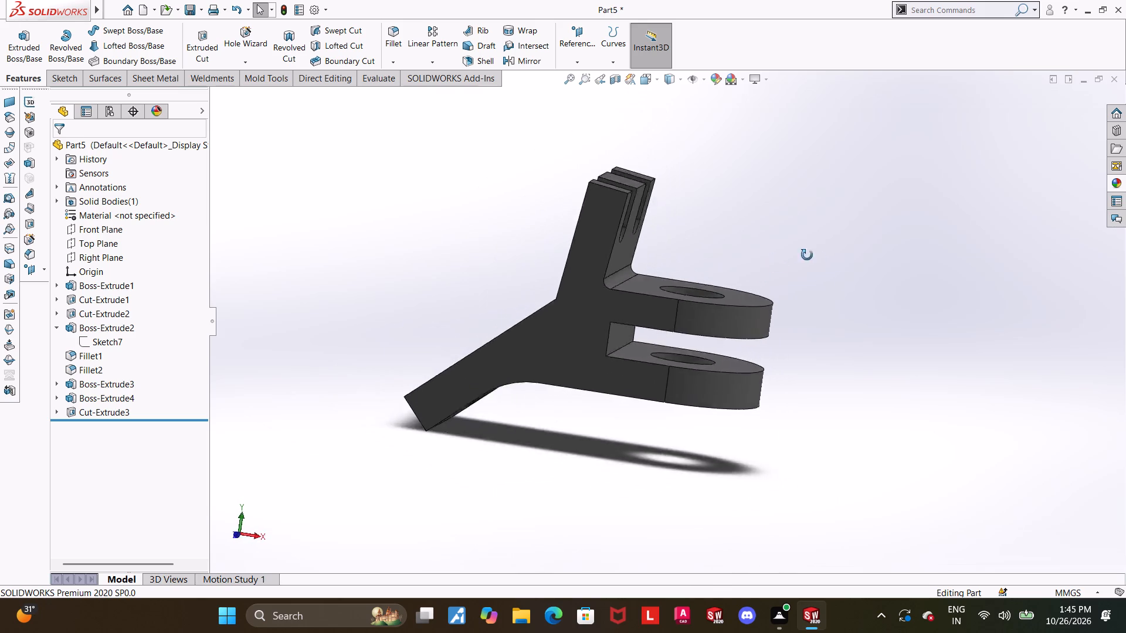
middle_drag(807, 255, 852, 291)
click(648, 83)
click(526, 297)
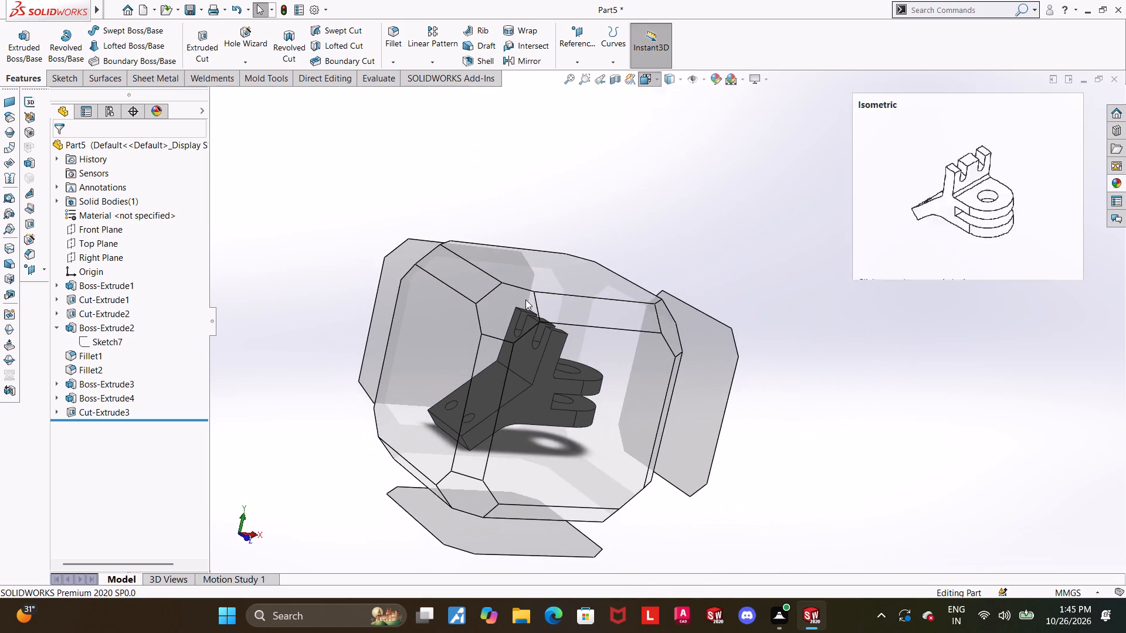
scroll(835, 291, down, 1)
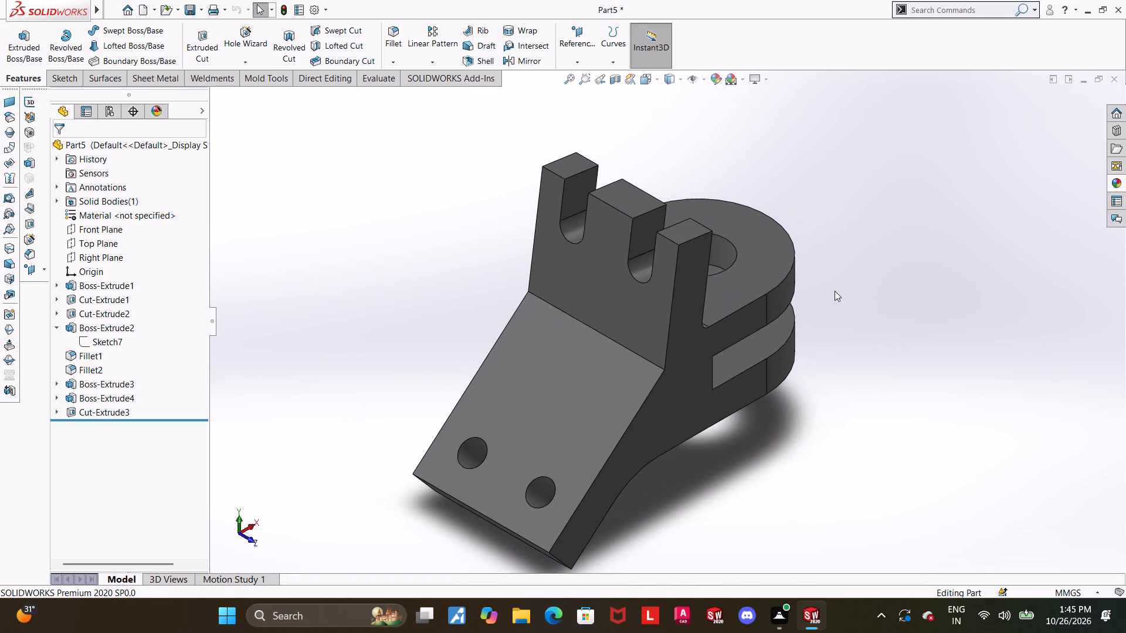
scroll(855, 366, up, 1)
scroll(671, 410, down, 2)
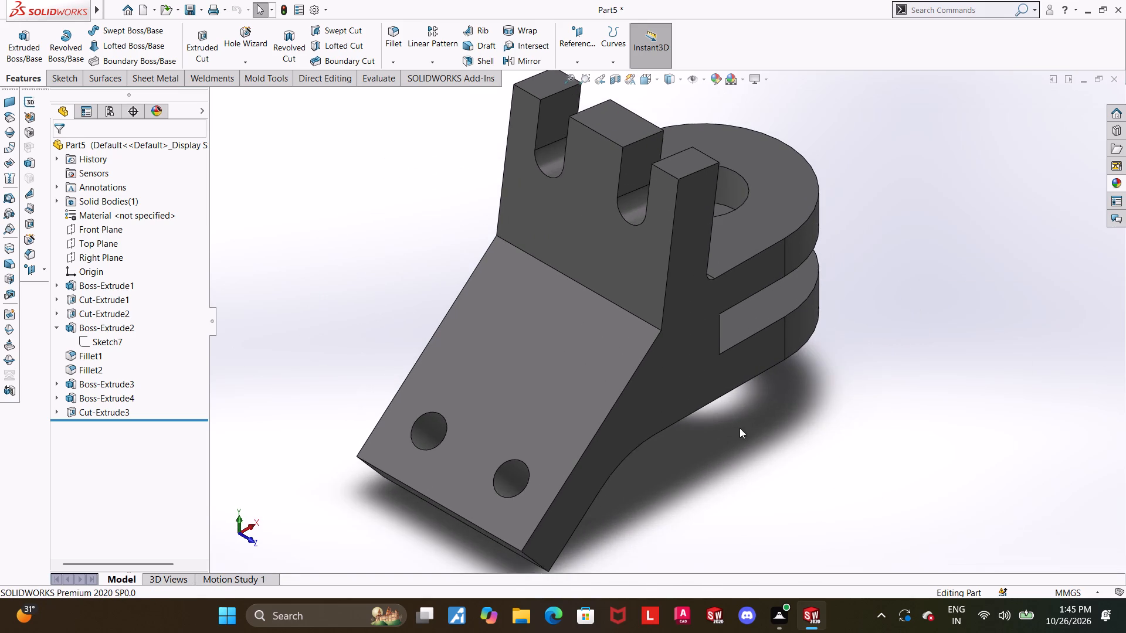
Examine the part's underside and fork end, and return to the Isometric view.
scroll(745, 432, up, 2)
middle_drag(725, 382, 504, 362)
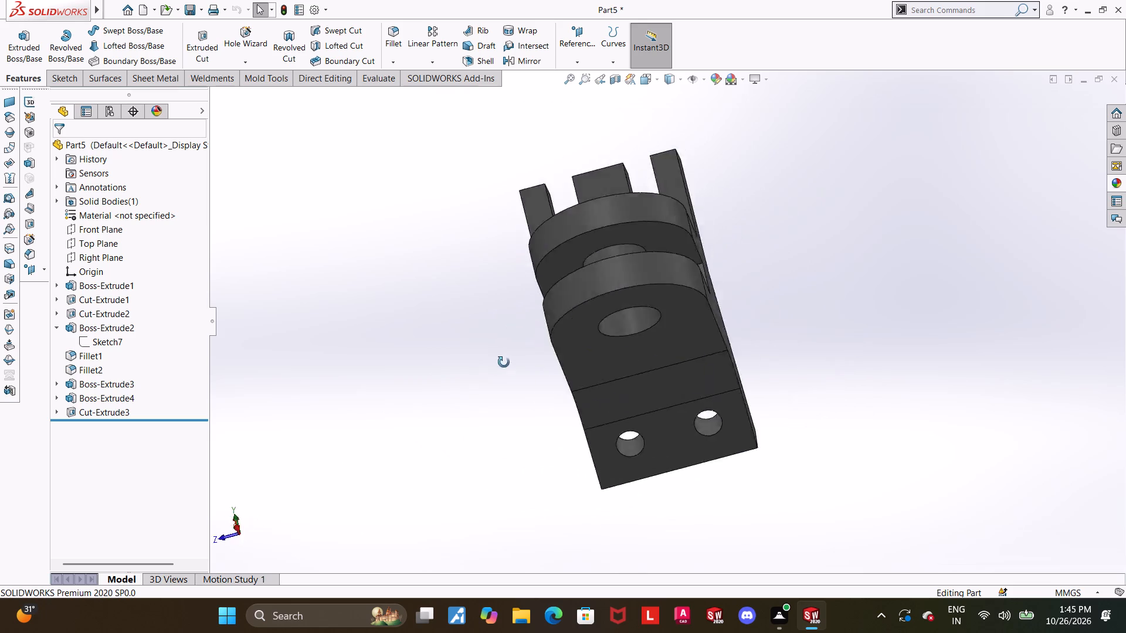
middle_drag(504, 362, 606, 426)
click(646, 82)
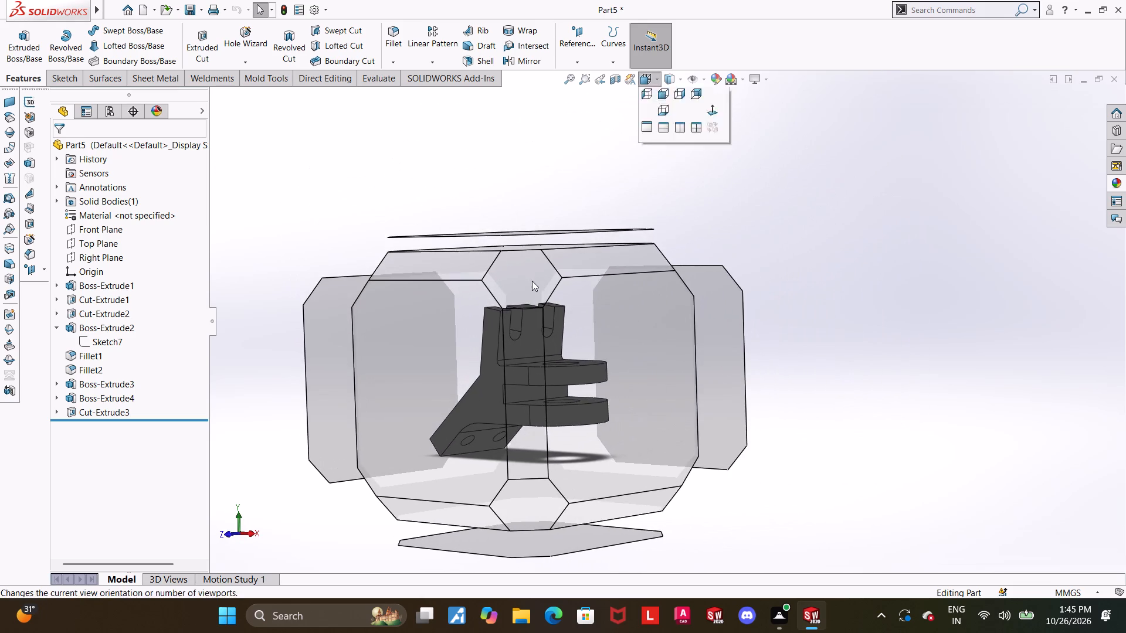
click(525, 282)
scroll(732, 345, down, 1)
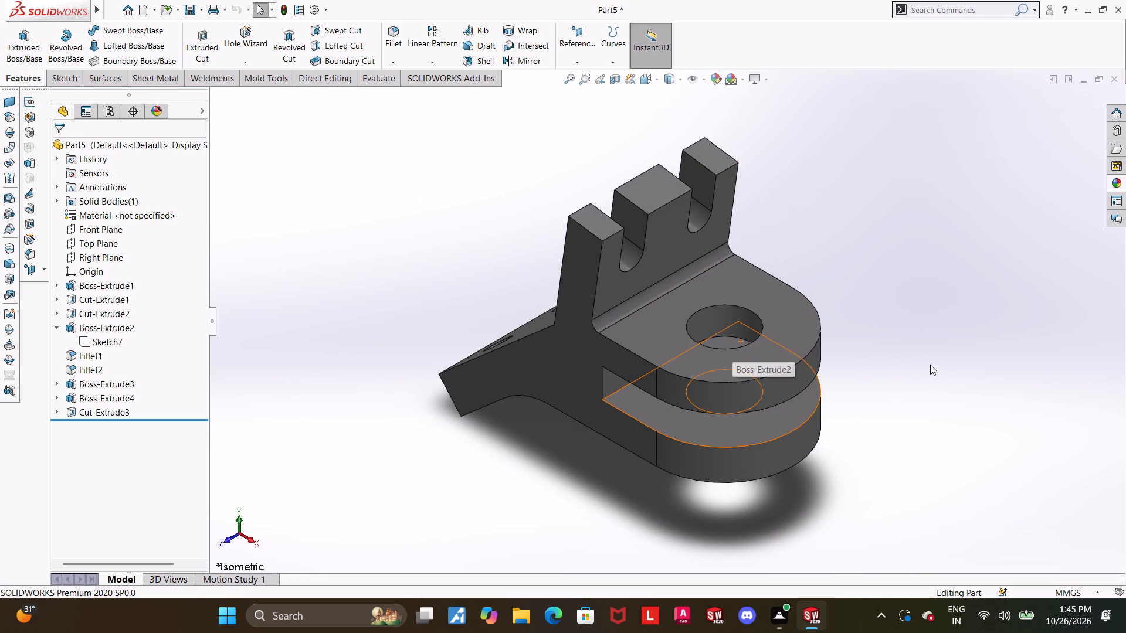
Examine the part from behind, and inspect the fork and slotted arm from the rear isometric corner.
middle_drag(938, 343, 828, 333)
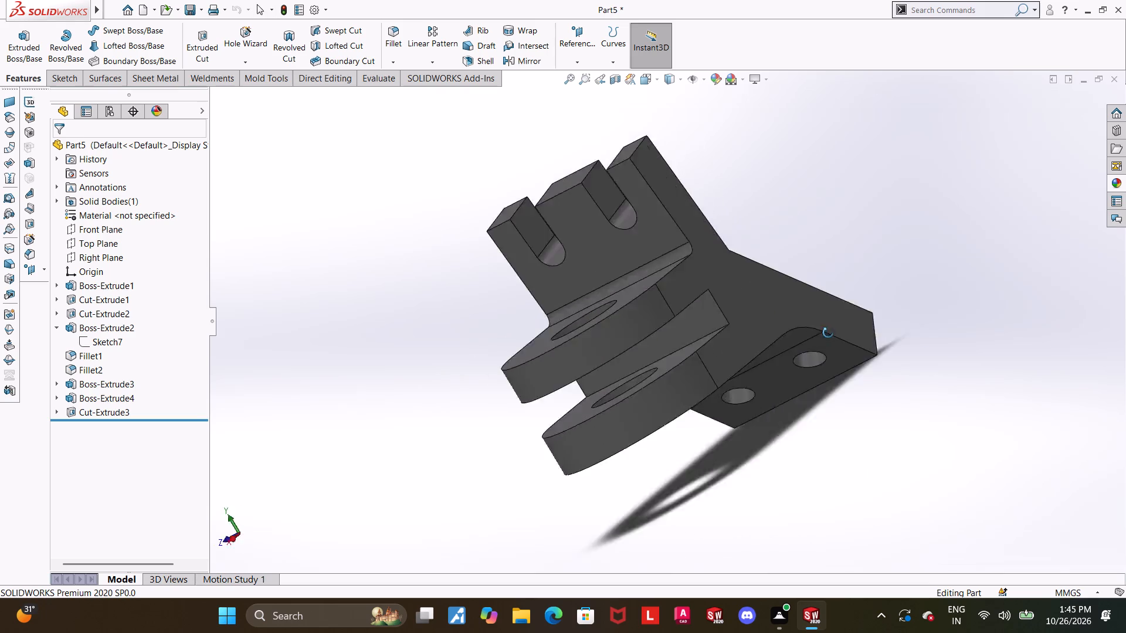
middle_drag(828, 333, 784, 380)
click(647, 82)
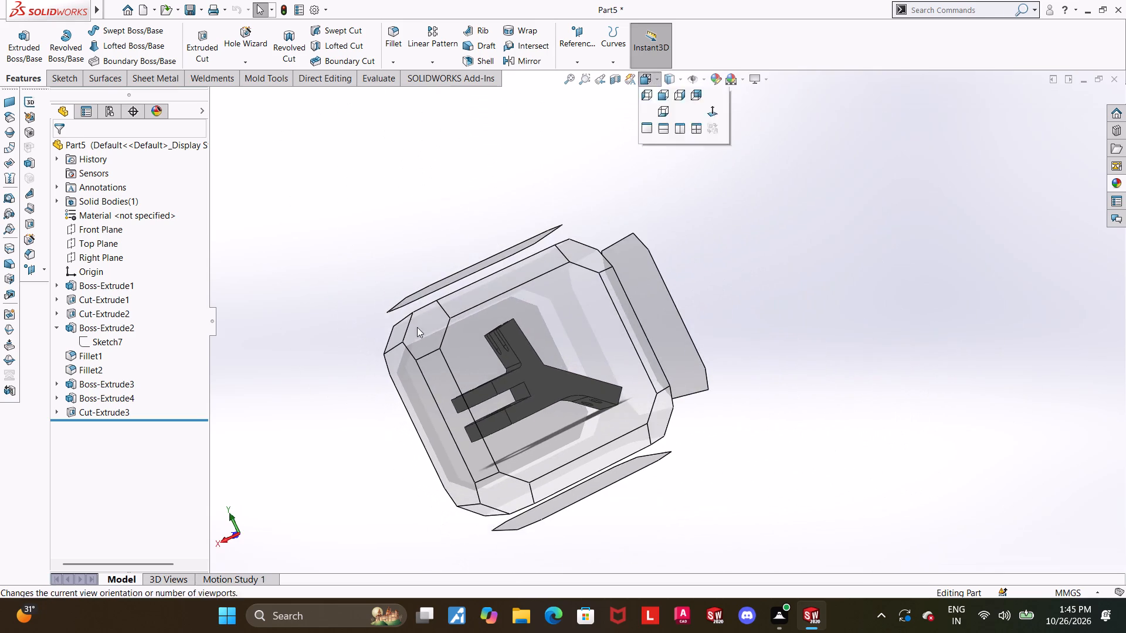
click(421, 328)
scroll(849, 313, down, 1)
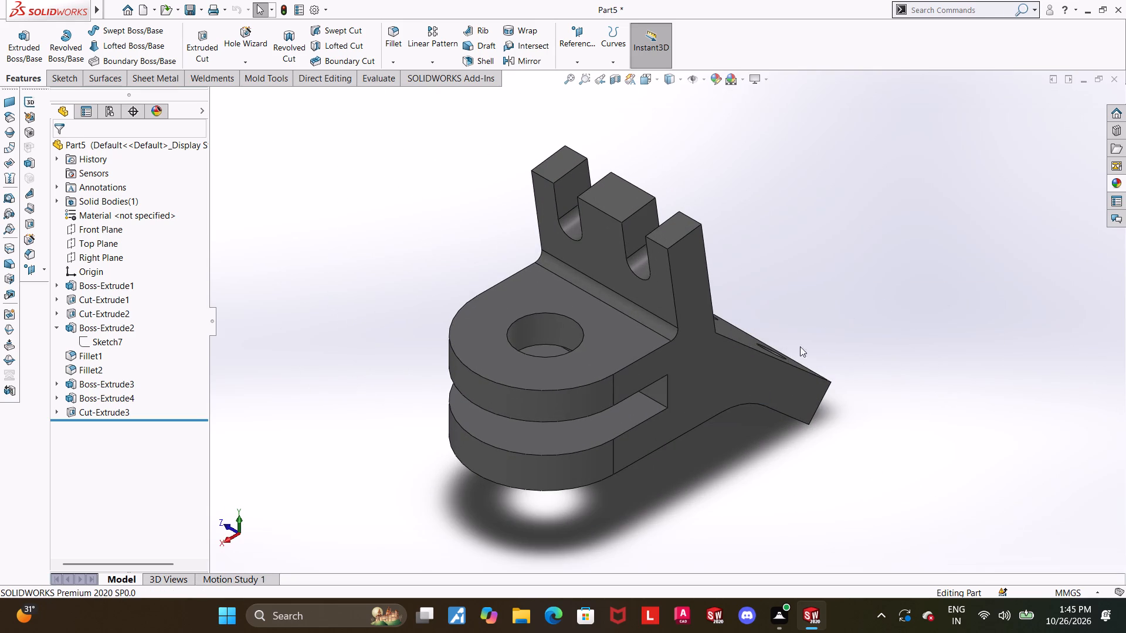
scroll(696, 437, down, 1)
scroll(696, 434, up, 2)
scroll(650, 323, down, 2)
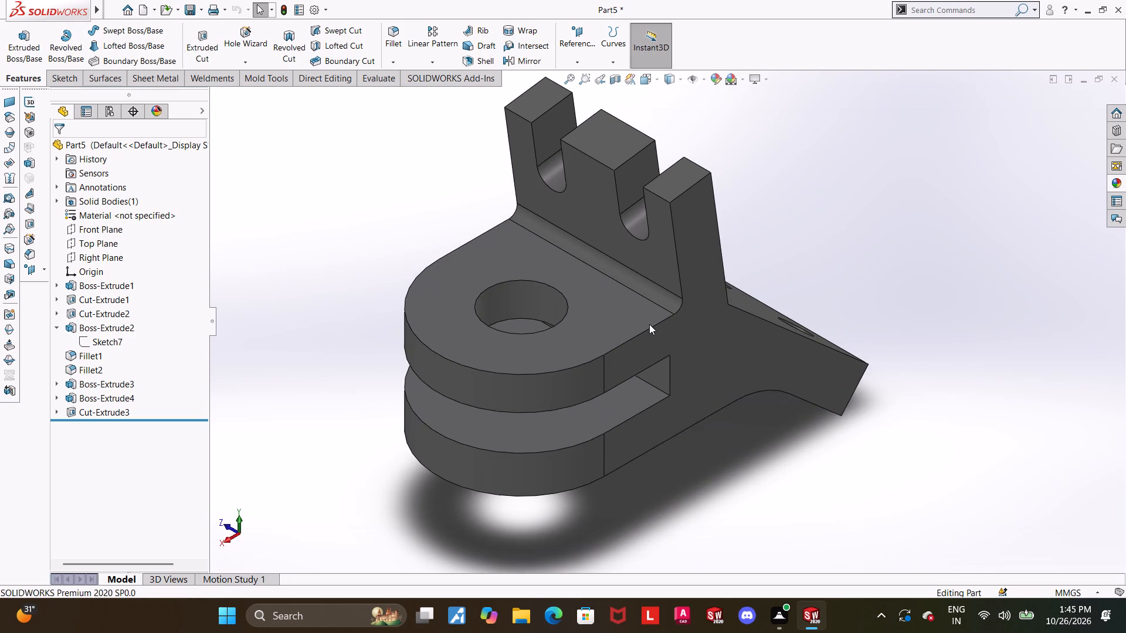
scroll(649, 324, up, 1)
scroll(667, 263, down, 1)
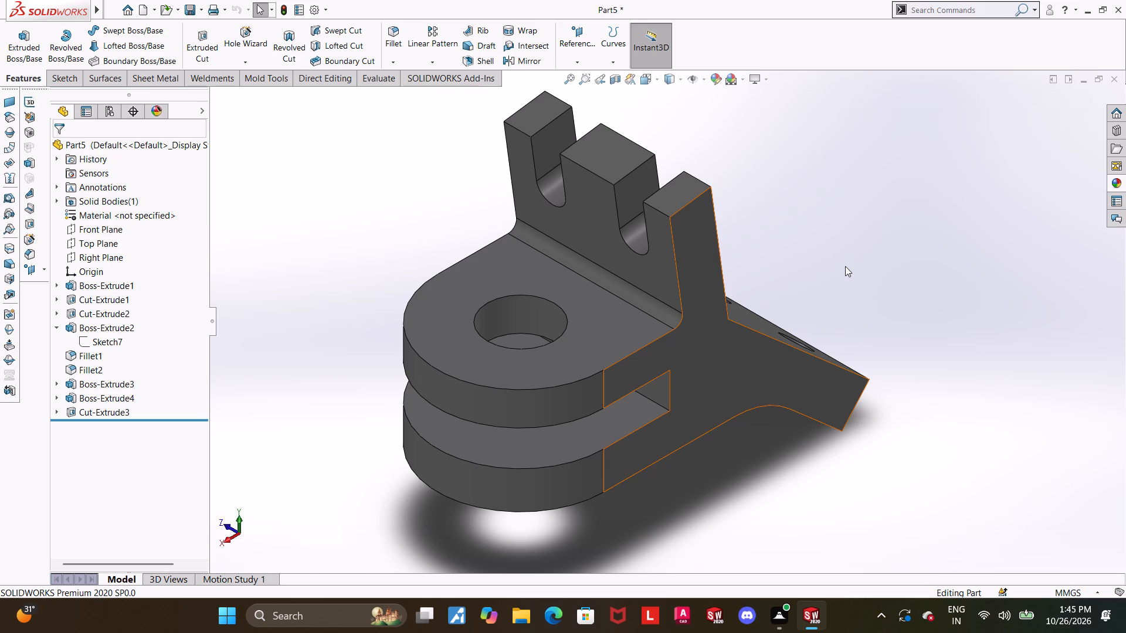
scroll(845, 267, up, 1)
scroll(802, 267, down, 1)
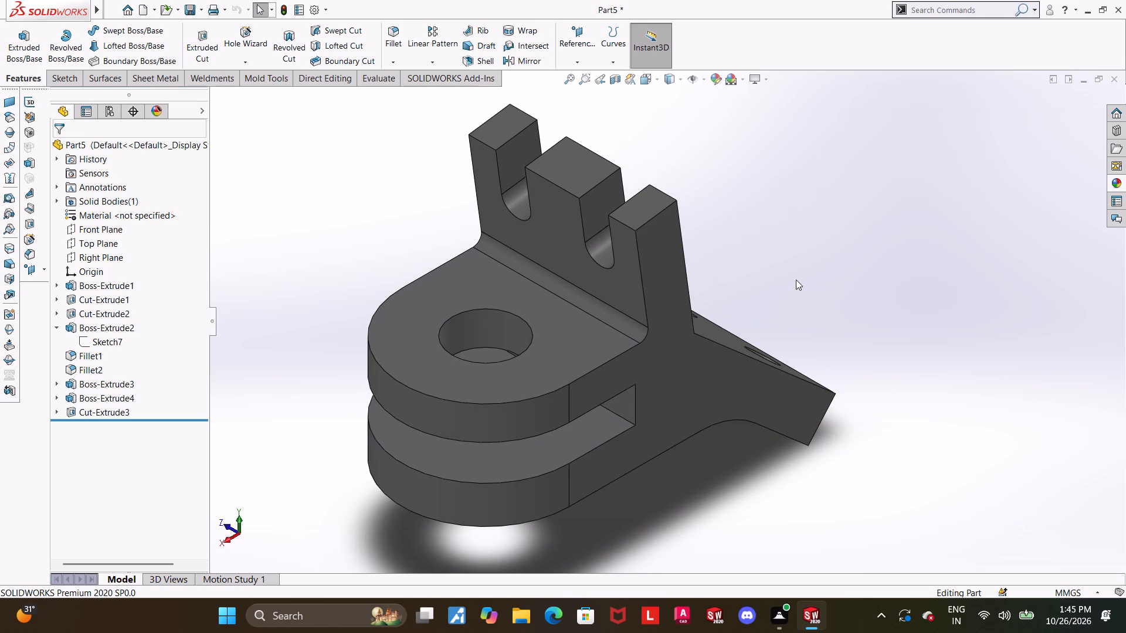
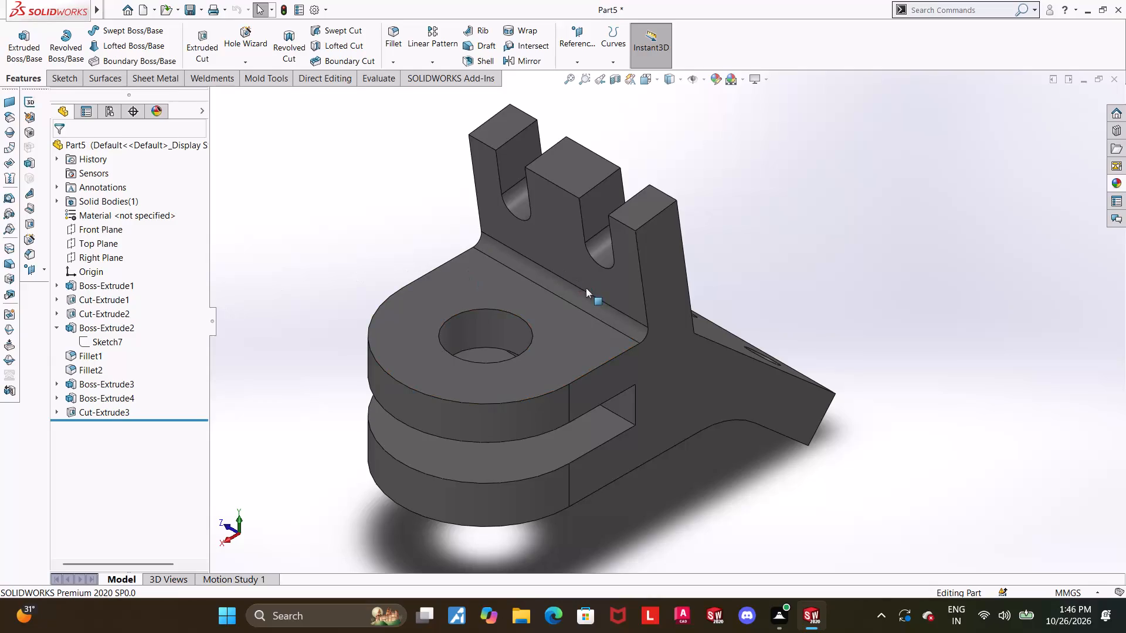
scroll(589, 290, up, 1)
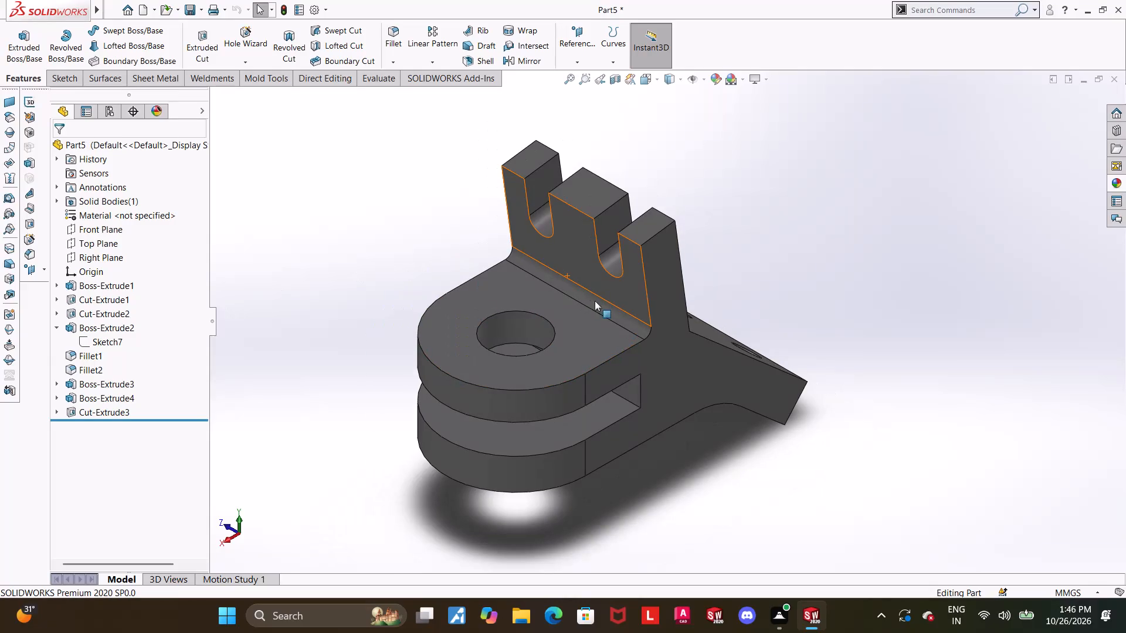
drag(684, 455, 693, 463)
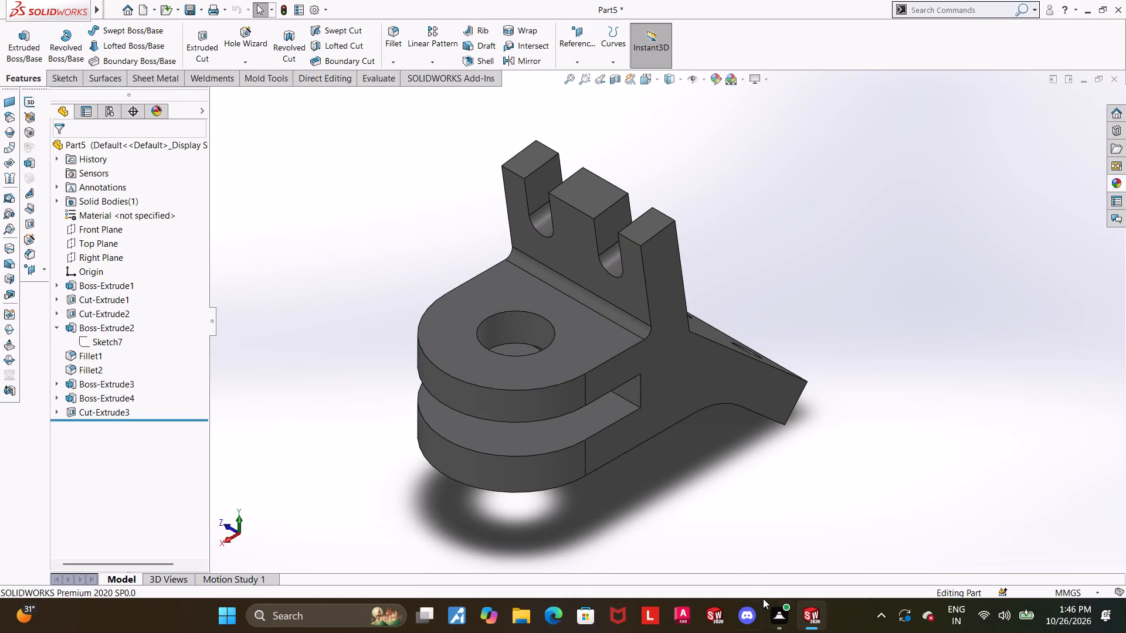
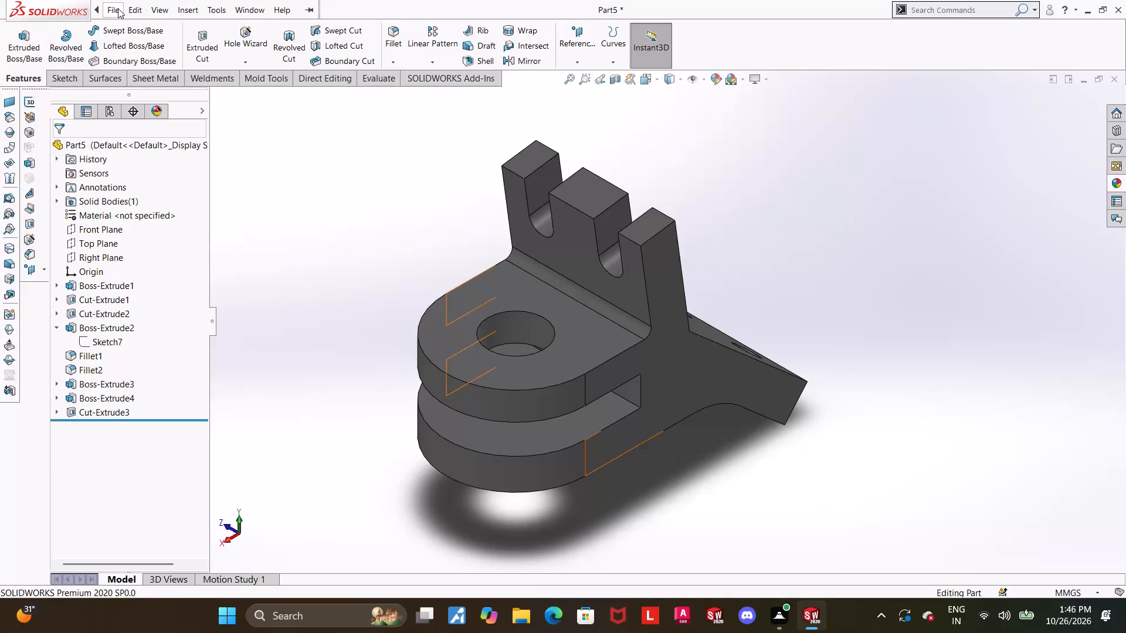
Save the part in the Downloads folder as a SOLIDWORKS Part named "tri directional clevis".
click(148, 164)
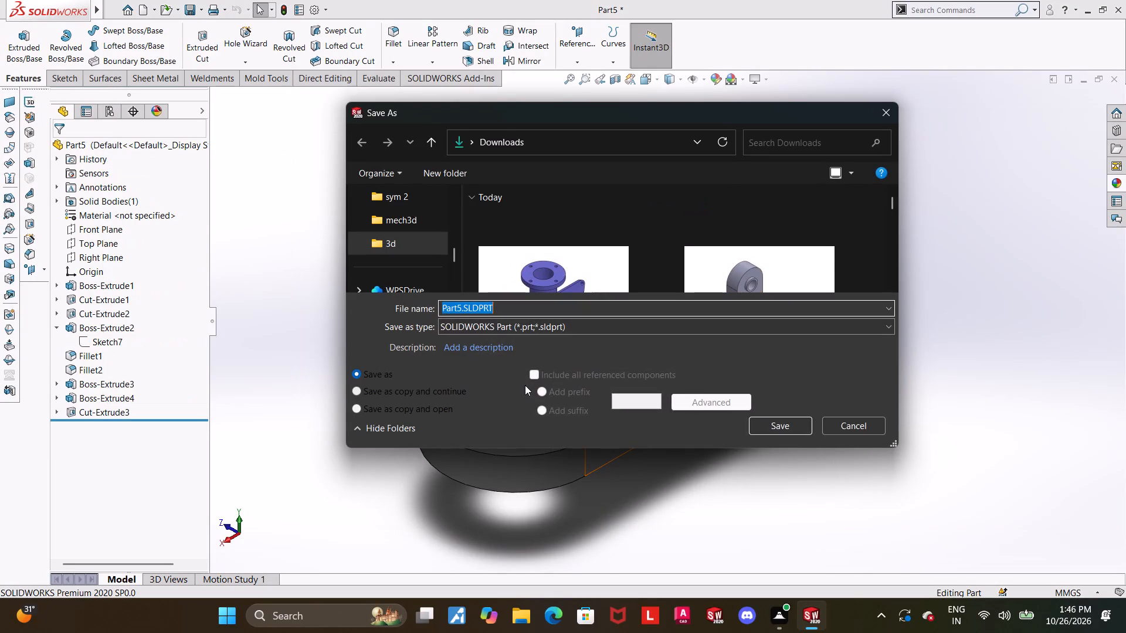
text(tri directional clevis)
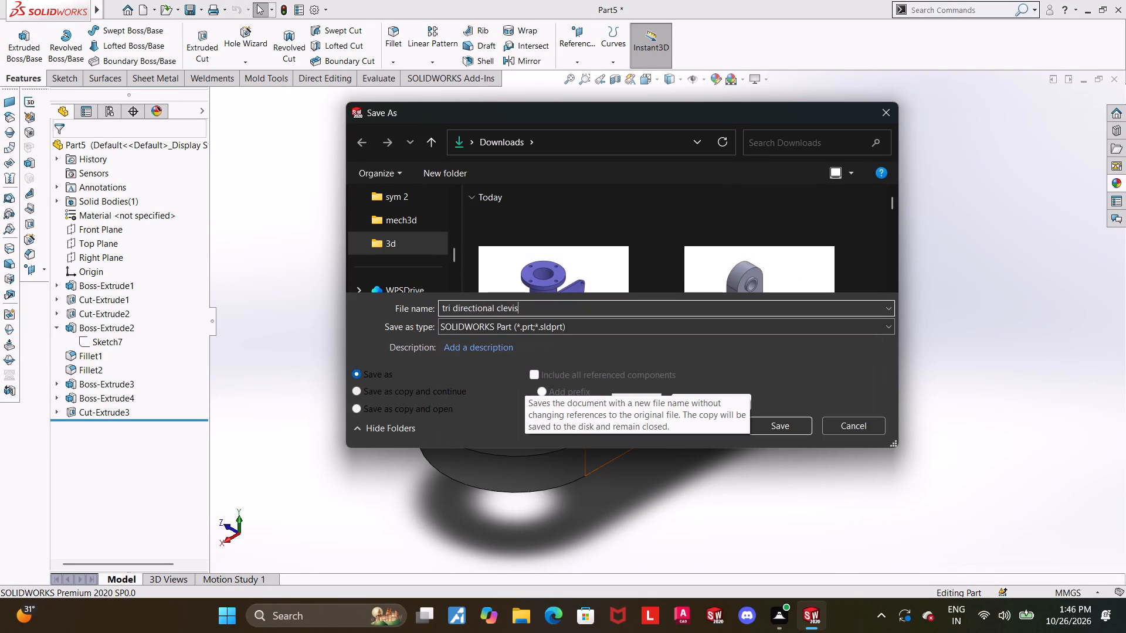
key(Return)
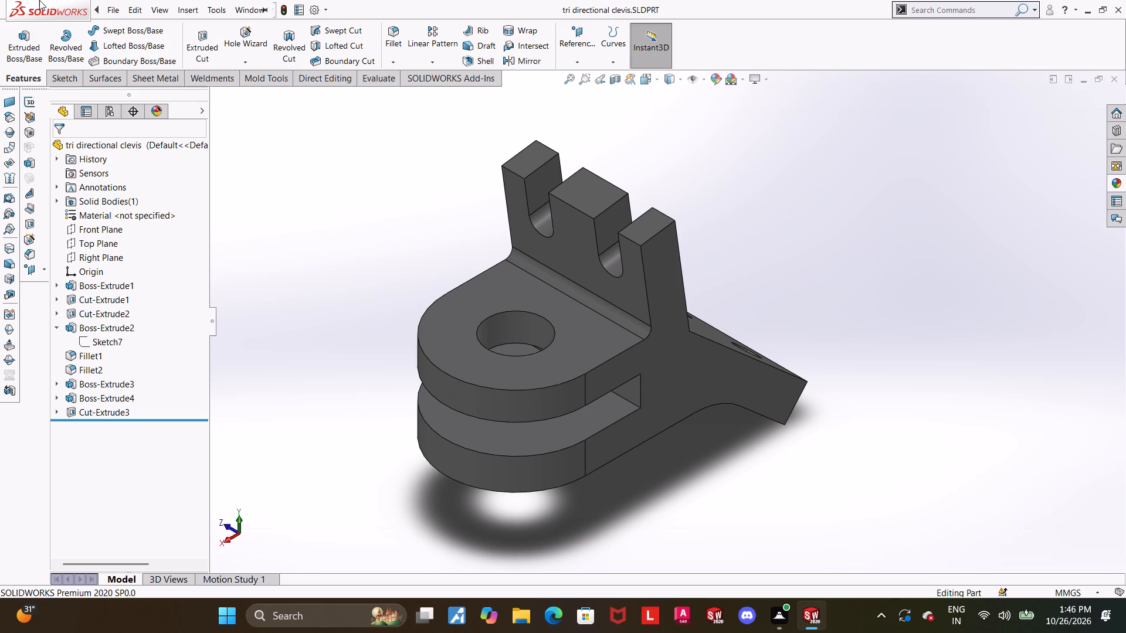
Save a copy of the part to Downloads in Adobe Portable Document Format (*.pdf), keeping the name "tri directional clevis".
click(121, 160)
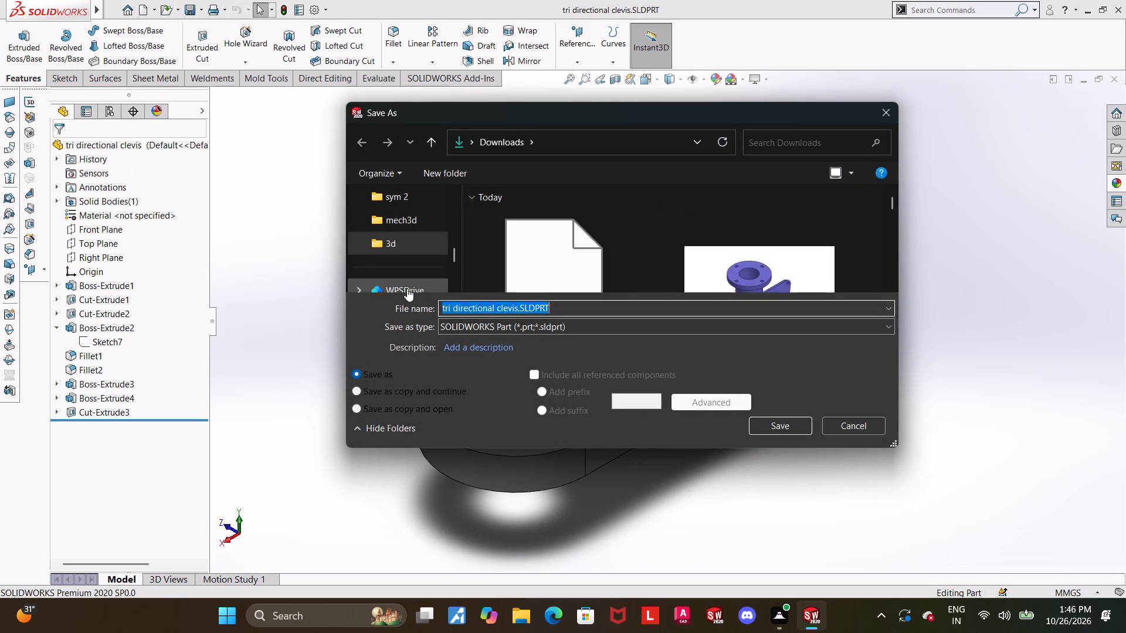
click(503, 332)
click(582, 88)
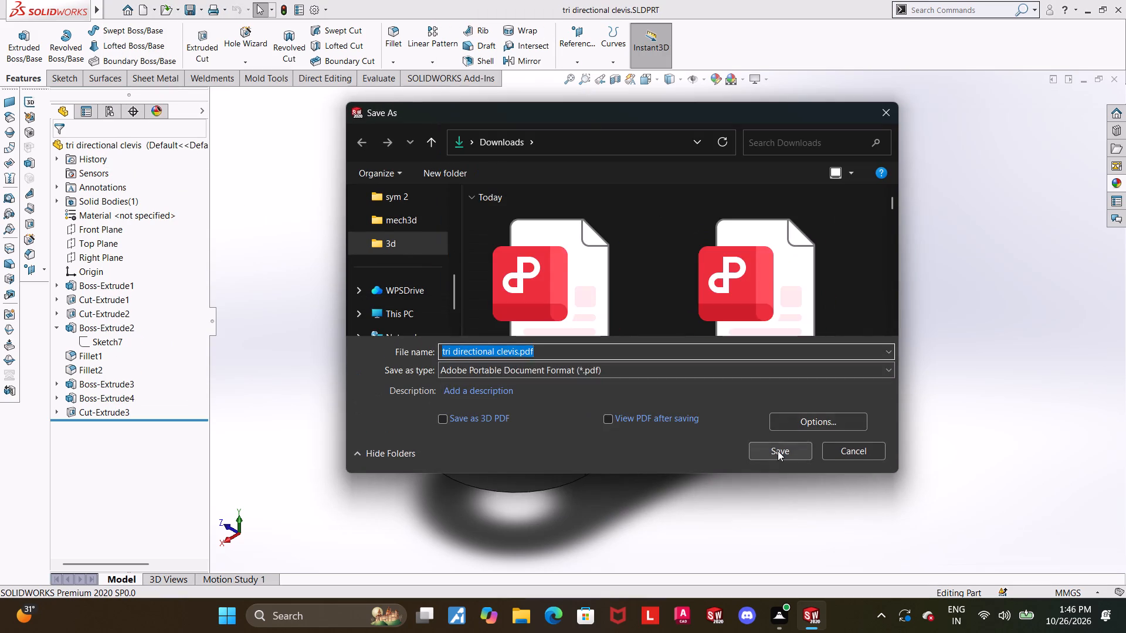
click(778, 451)
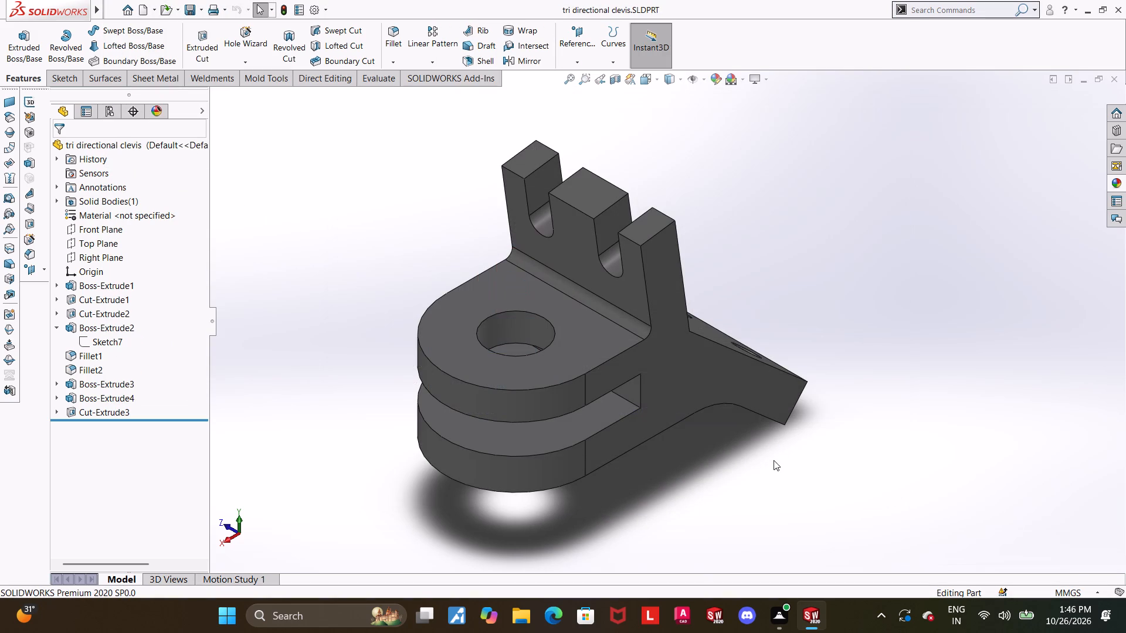